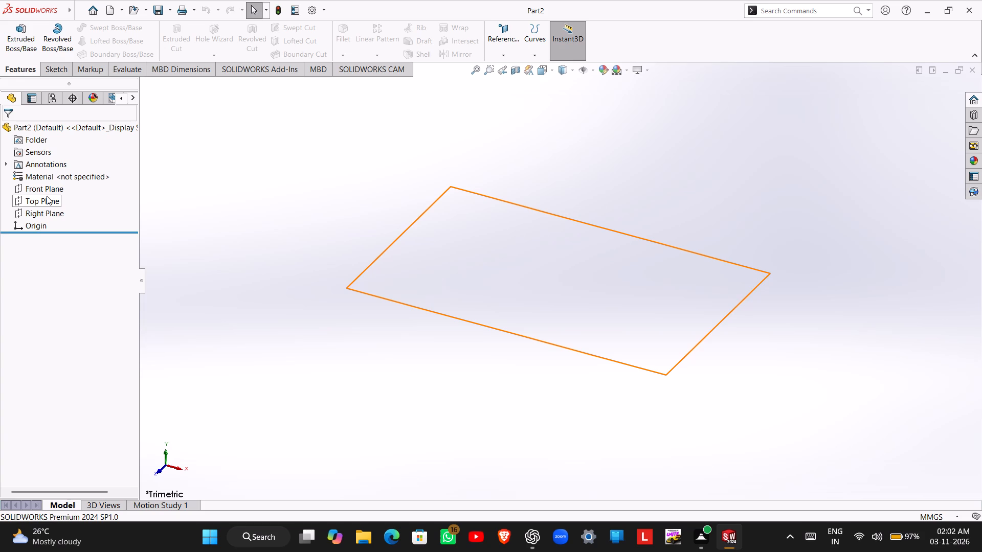
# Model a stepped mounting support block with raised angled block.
# Start a sketch on the Top Plane and draw a vertical centreline about 103 mm long through the origin.
pyautogui.click(52, 202)
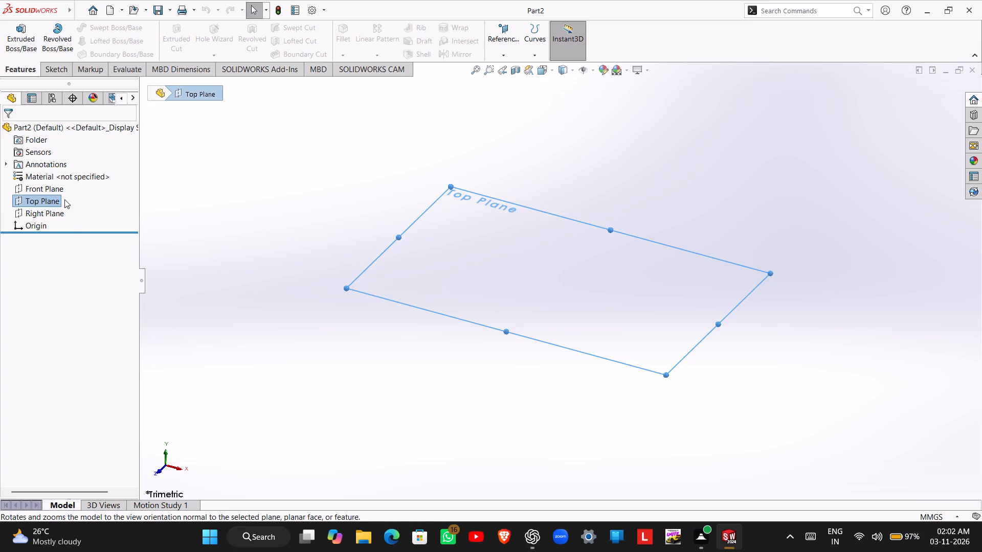
pyautogui.rightClick(50, 202)
pyautogui.click(59, 183)
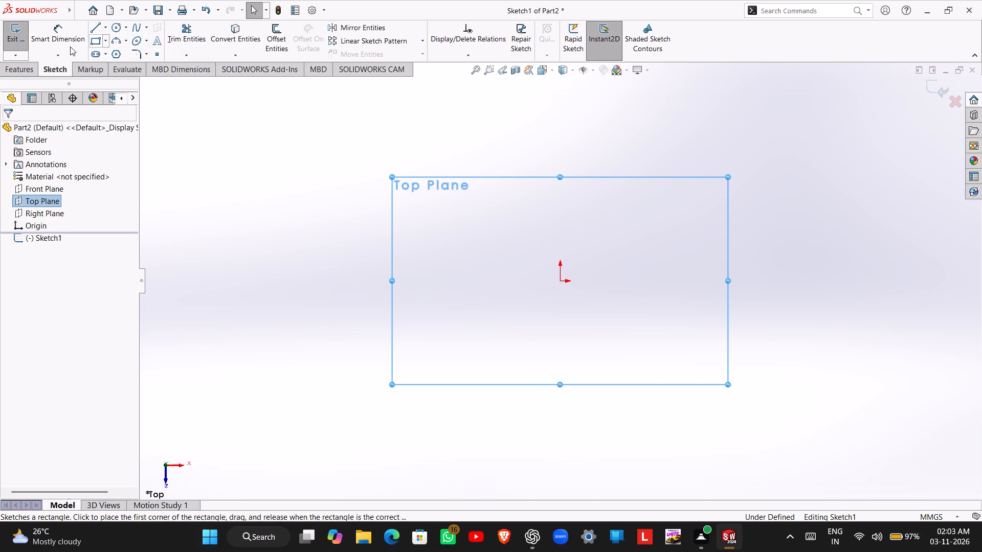
pyautogui.click(106, 29)
pyautogui.click(113, 53)
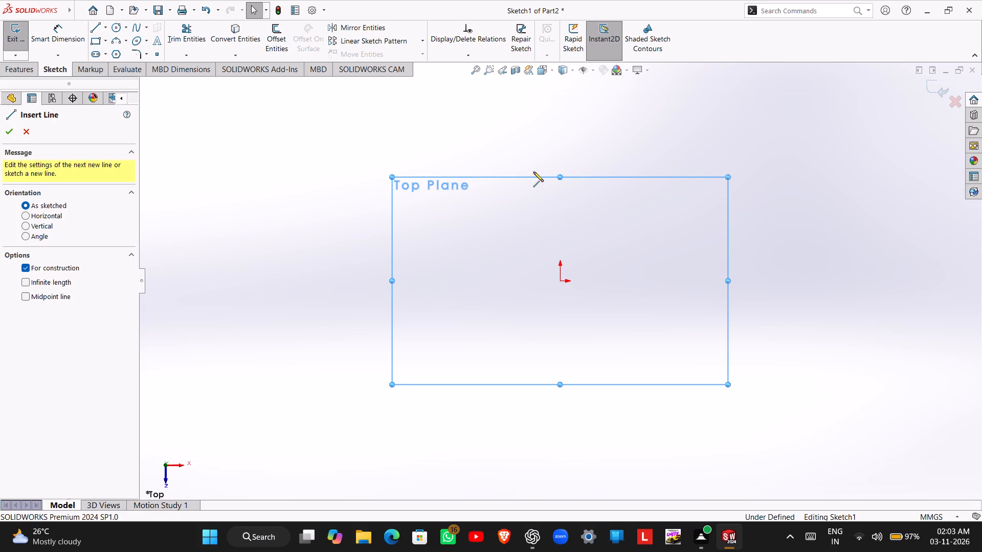
pyautogui.click(559, 186)
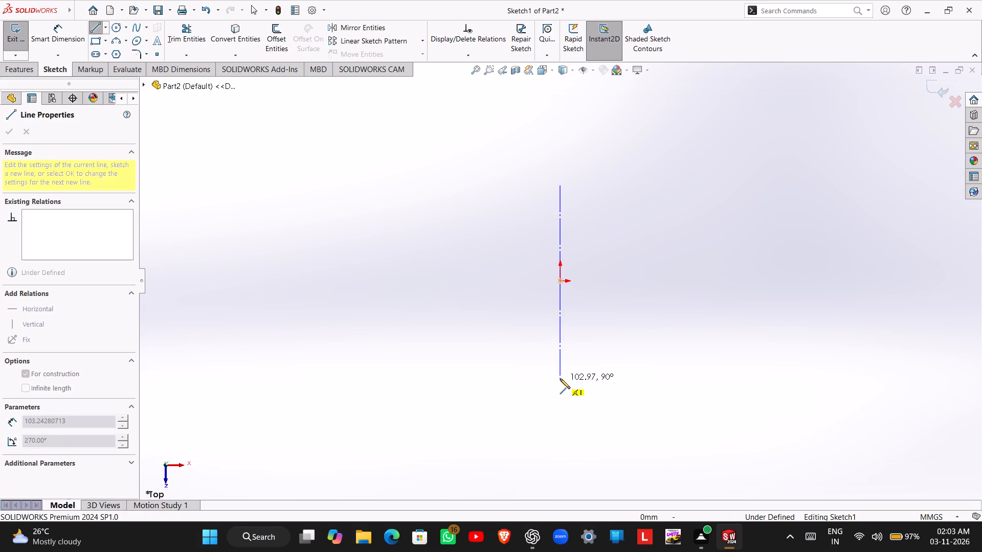
pyautogui.click(560, 375)
pyautogui.press('Escape')
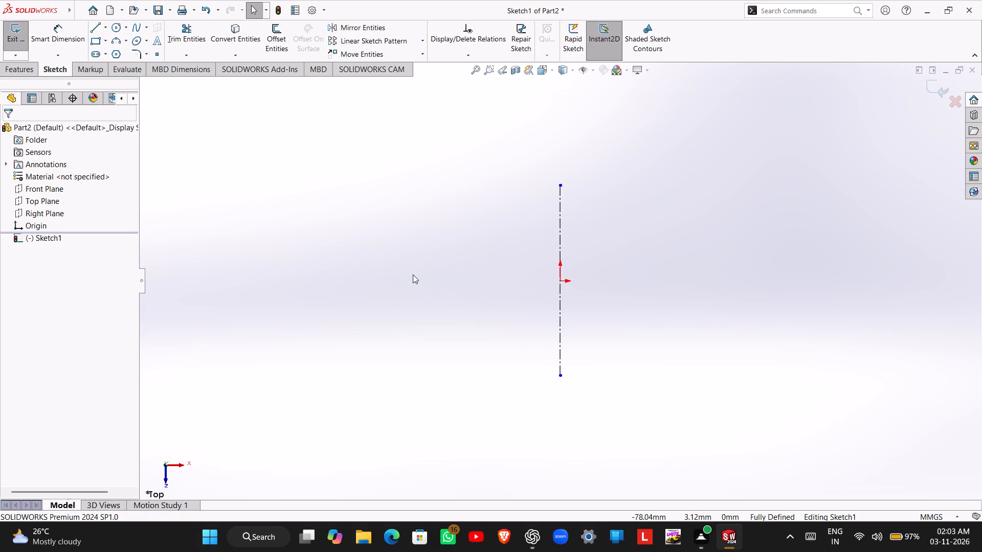
# Sketch a stepped half-profile from the origin: about 23 mm across, 14 mm up, 48 mm outward, 19 mm up, and horizontally back to the centreline.
pyautogui.click(96, 25)
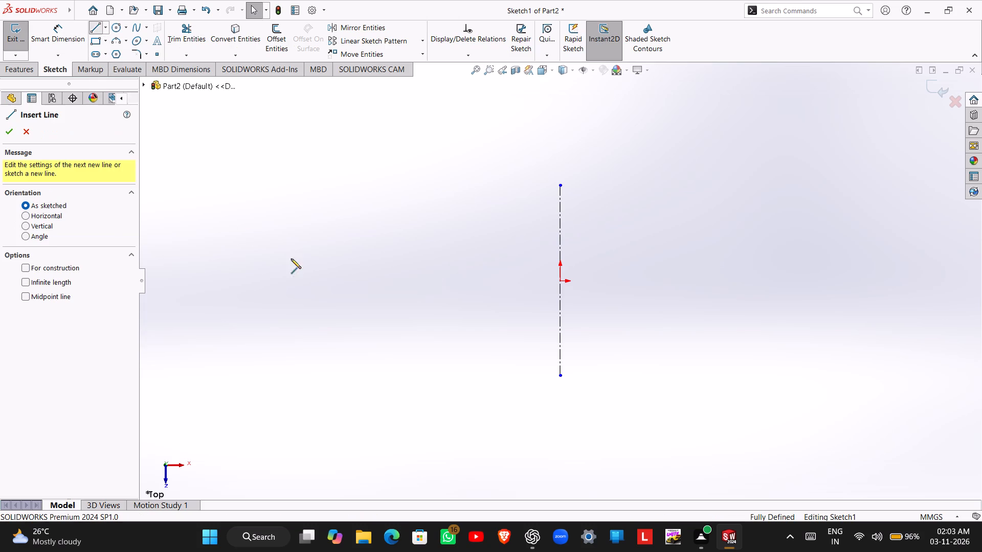
pyautogui.click(560, 281)
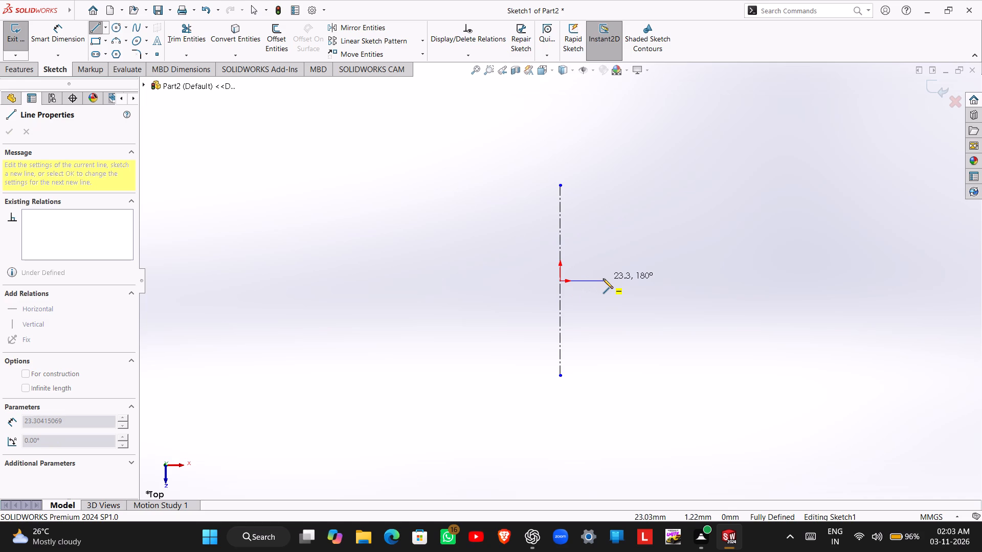
pyautogui.click(603, 279)
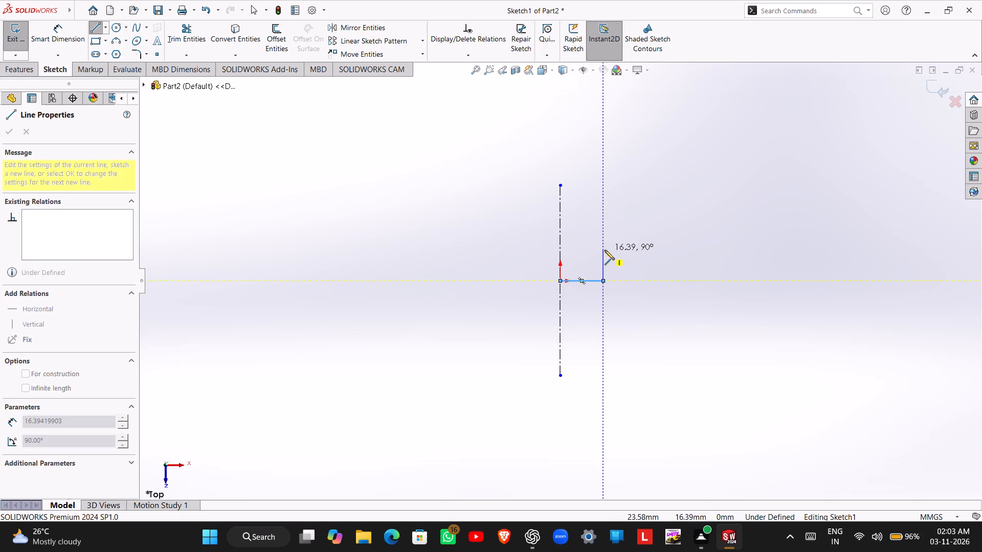
pyautogui.click(604, 255)
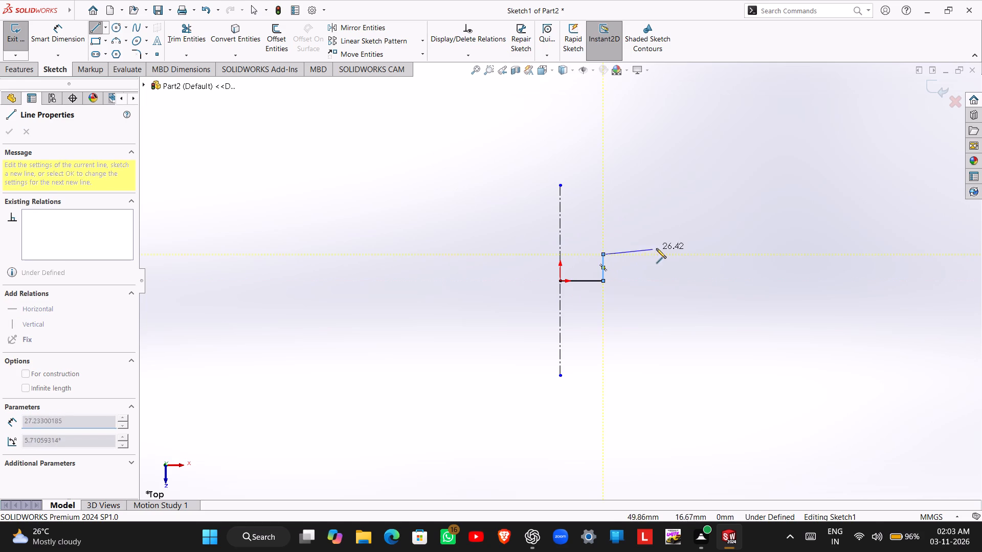
pyautogui.click(695, 256)
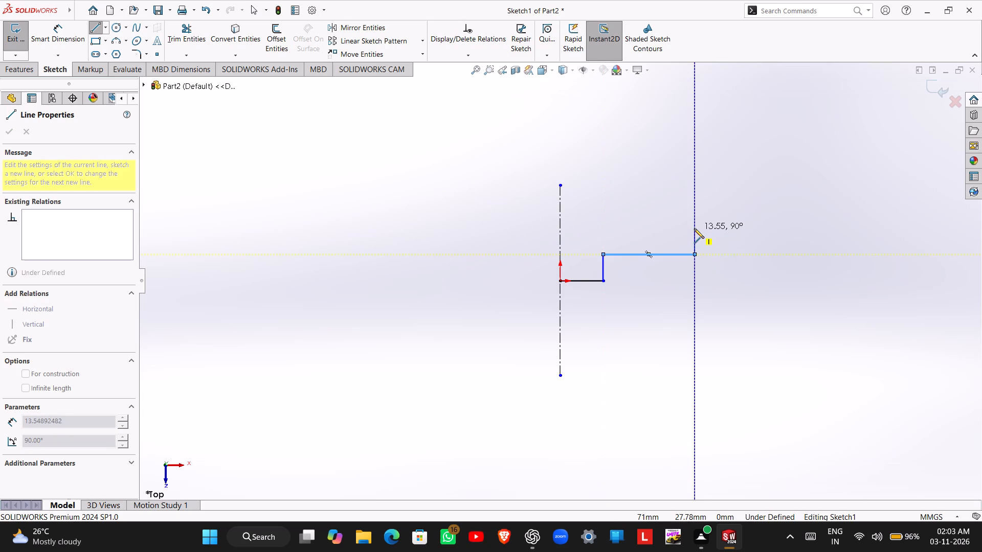
pyautogui.click(694, 219)
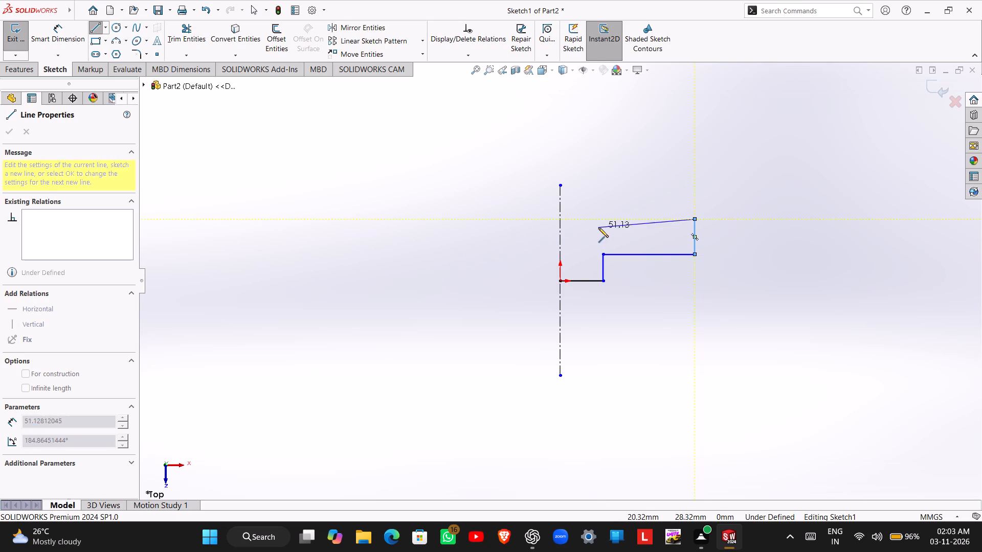
pyautogui.click(560, 218)
pyautogui.press('Escape')
# Dimension the profile's short bottom edge at the origin to 20 mm.
pyautogui.moveTo(652, 357); pyautogui.dragTo(651, 315, button='right')
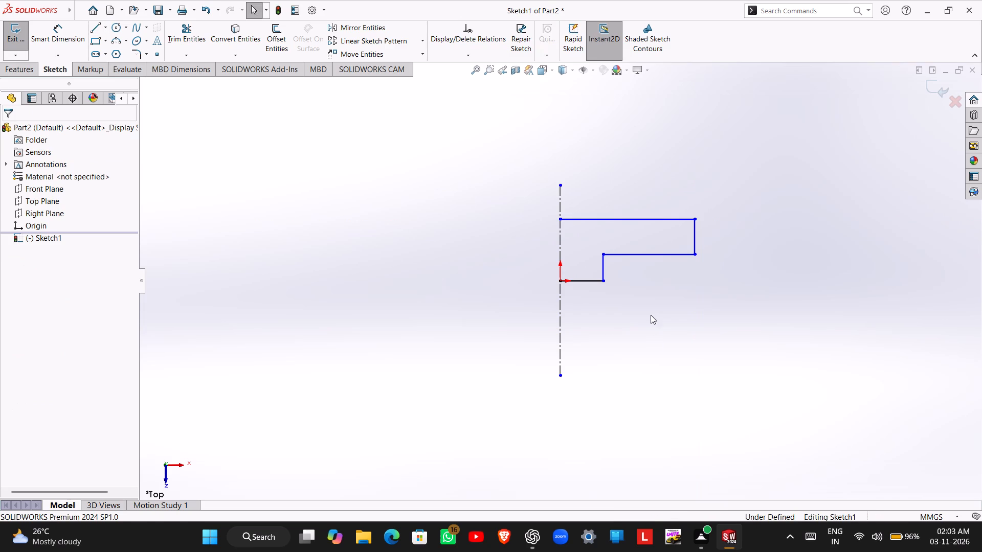
pyautogui.moveTo(651, 315); pyautogui.dragTo(652, 288, button='right')
pyautogui.click(580, 281)
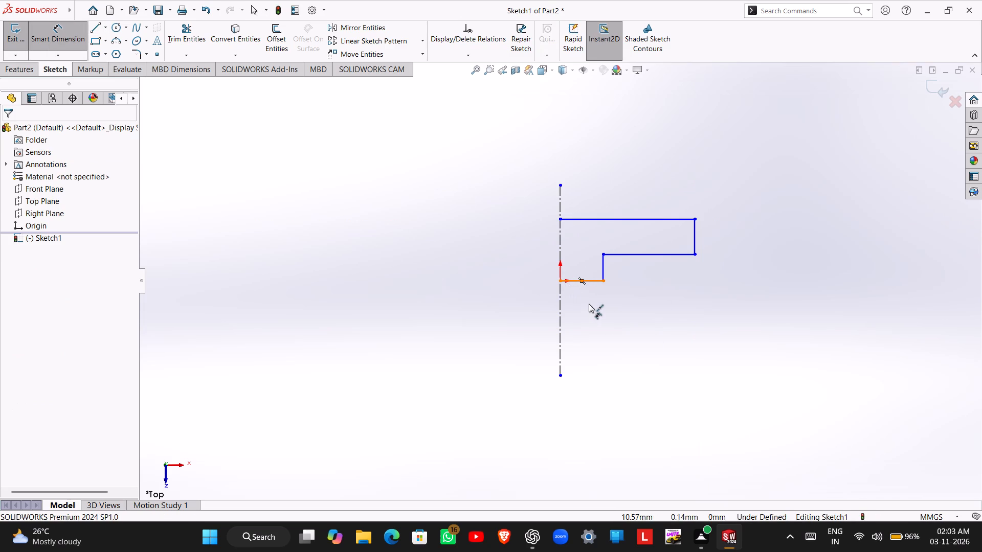
pyautogui.press('Escape')
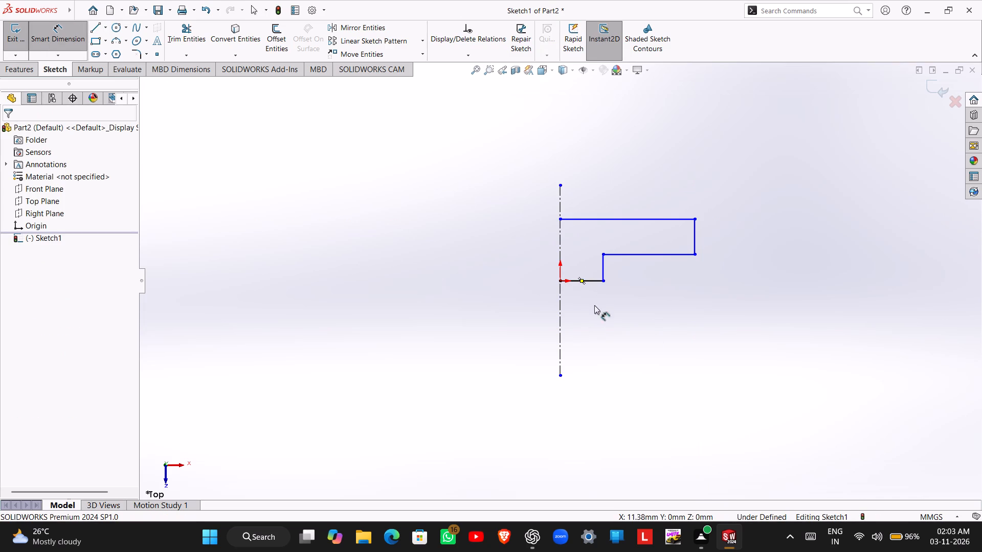
pyautogui.click(592, 281)
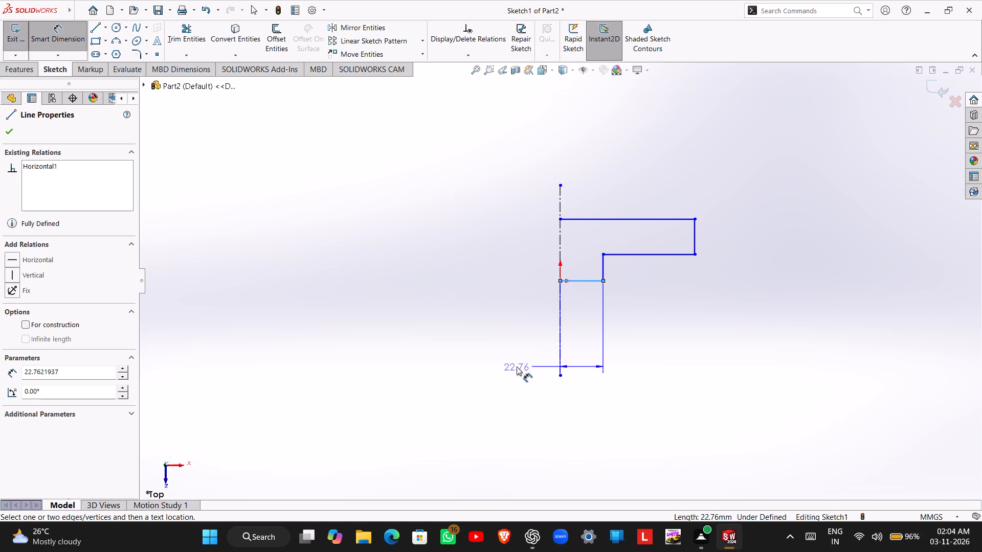
pyautogui.click(517, 366)
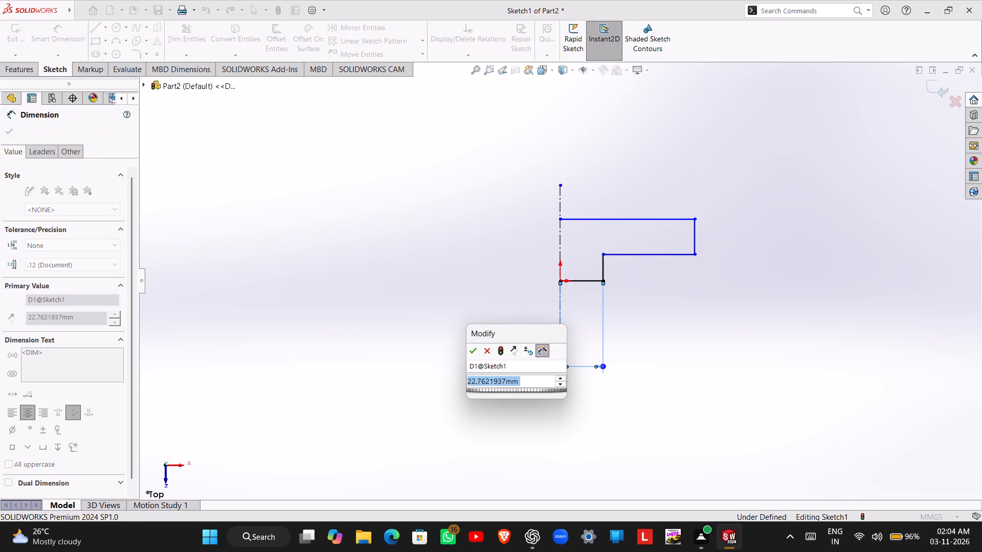
pyautogui.write('20.')
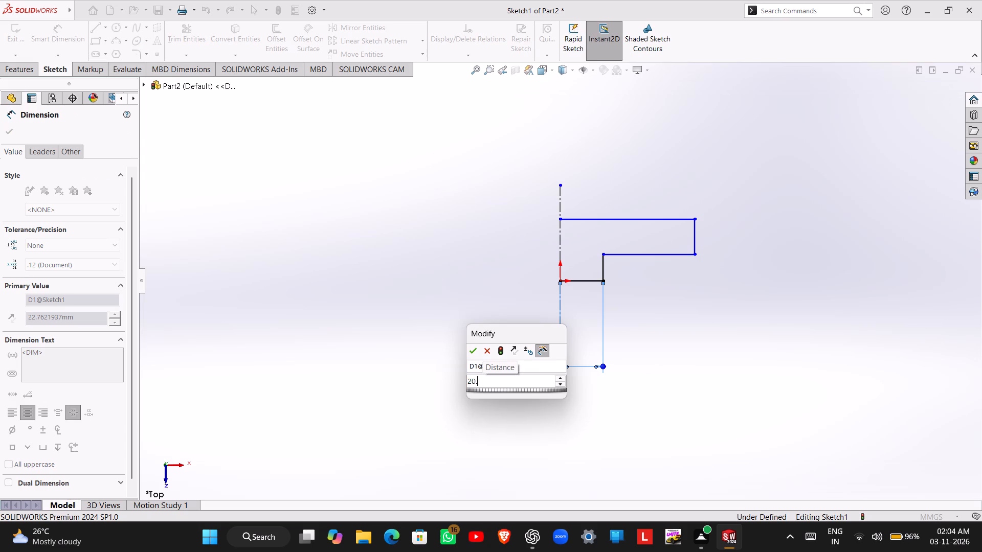
pyautogui.press('BackSpace')
pyautogui.press('Return')
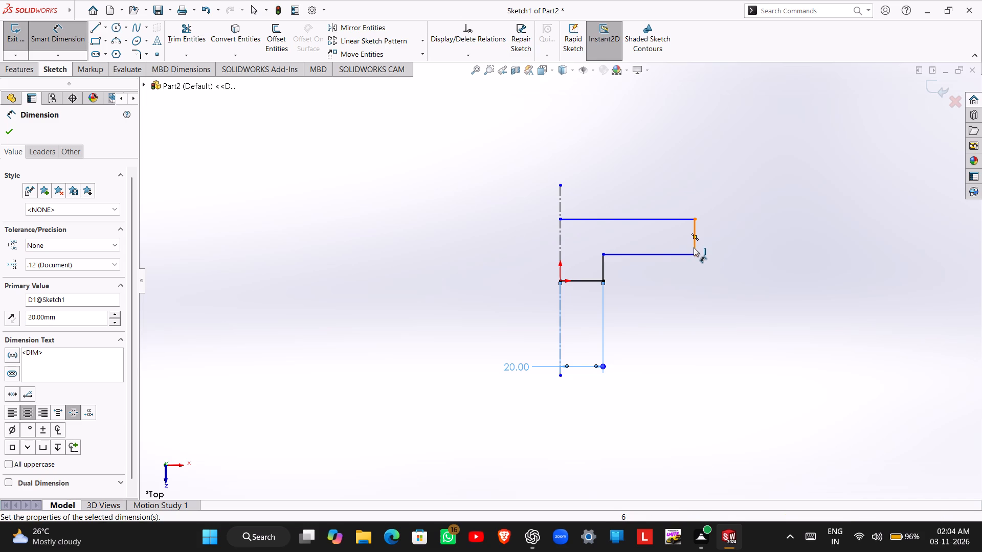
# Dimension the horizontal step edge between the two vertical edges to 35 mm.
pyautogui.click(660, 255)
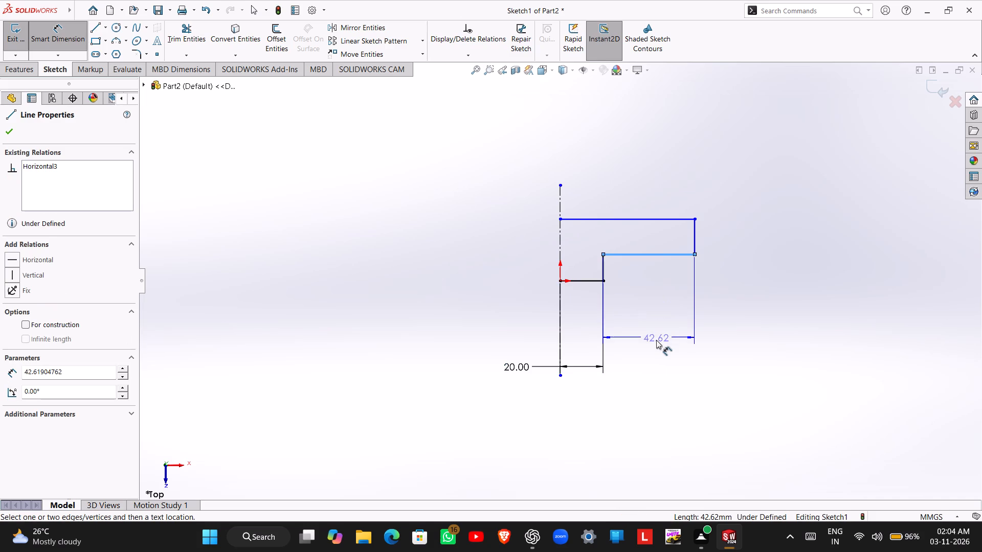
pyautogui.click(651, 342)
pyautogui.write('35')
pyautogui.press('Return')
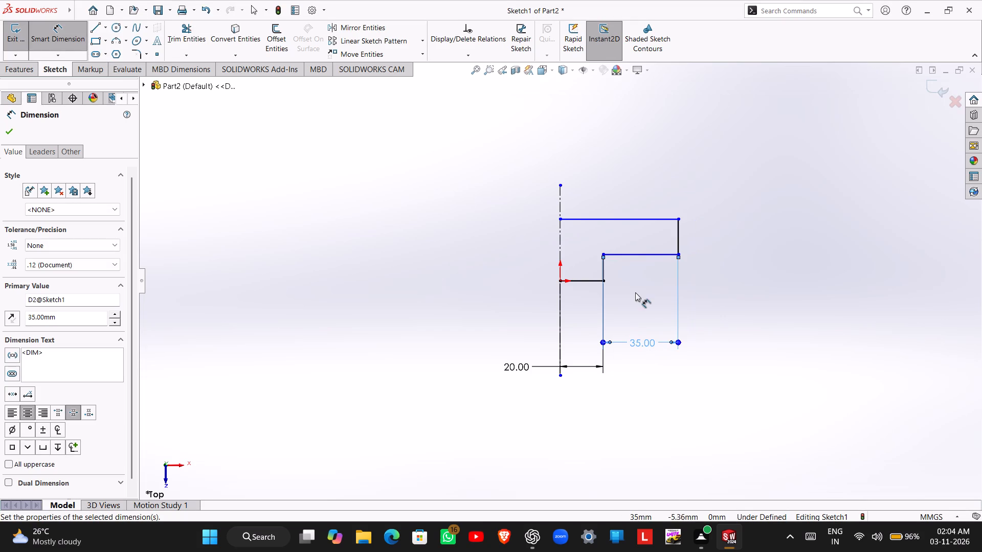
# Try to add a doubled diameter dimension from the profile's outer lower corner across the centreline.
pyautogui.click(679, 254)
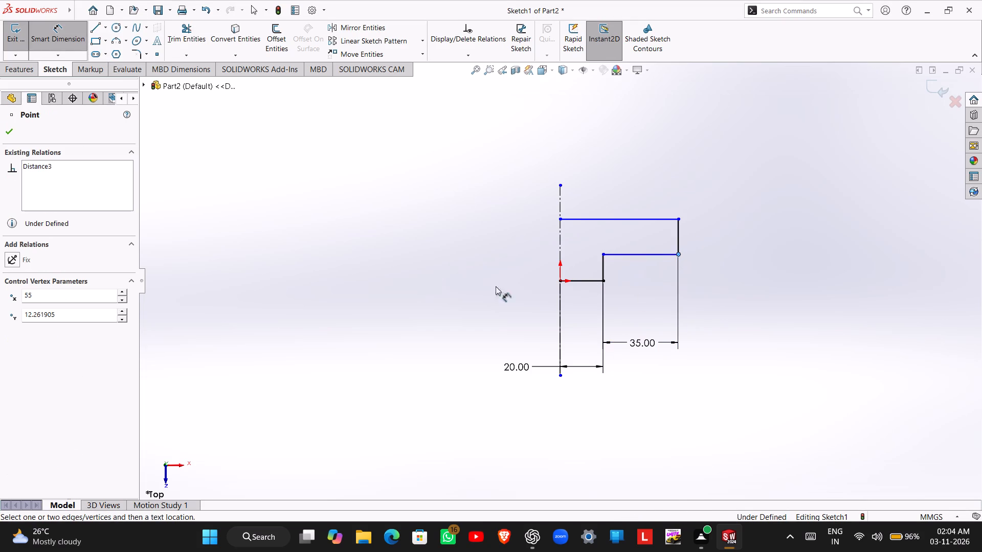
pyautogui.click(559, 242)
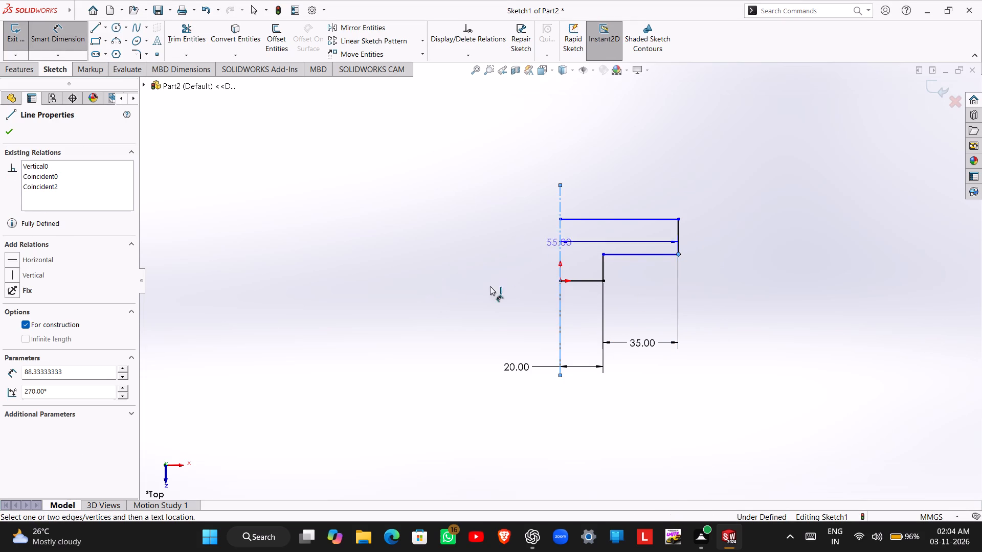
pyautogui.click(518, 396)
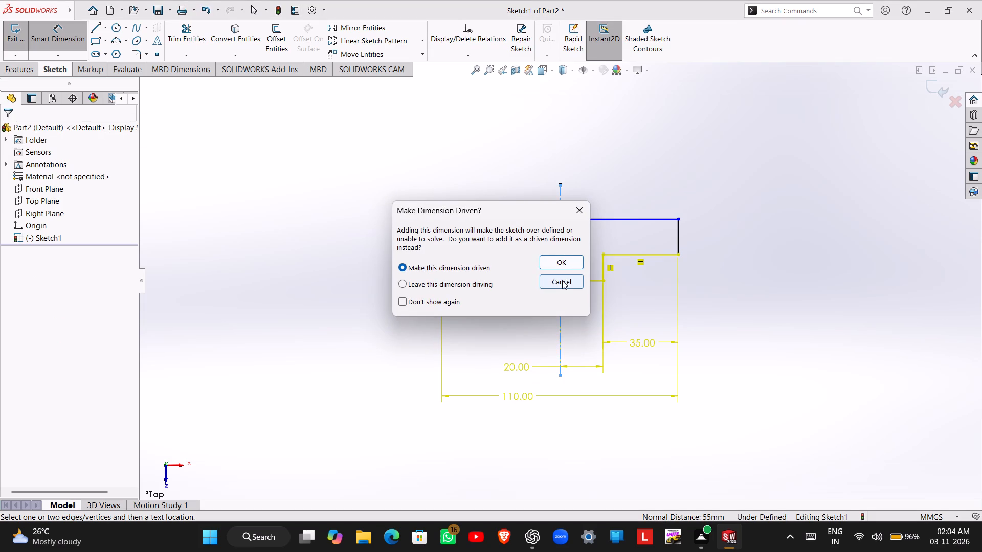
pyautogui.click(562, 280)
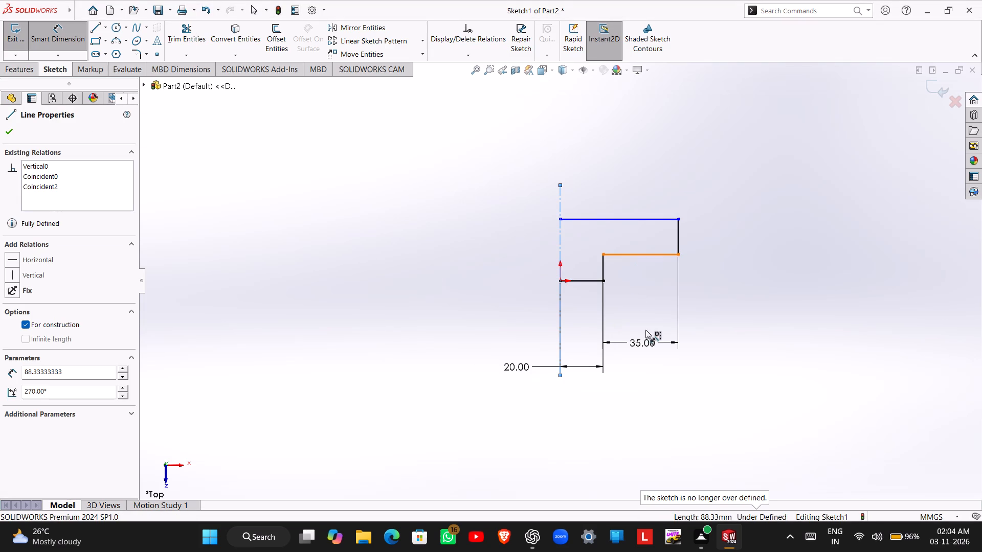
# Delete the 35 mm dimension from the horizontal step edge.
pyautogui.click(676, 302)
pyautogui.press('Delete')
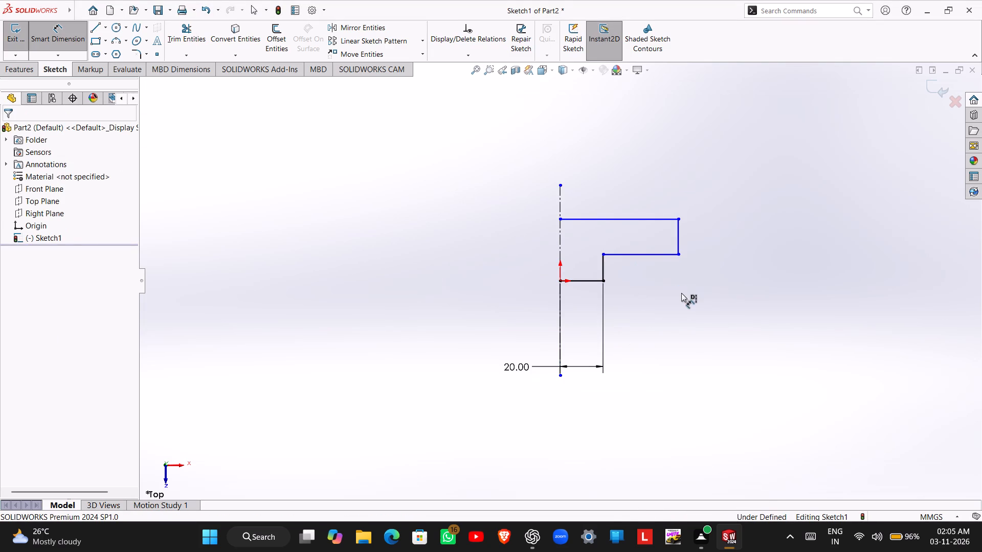
# Add a doubled diameter dimension of 85 mm from the profile's outer lower corner across the centreline.
pyautogui.click(679, 254)
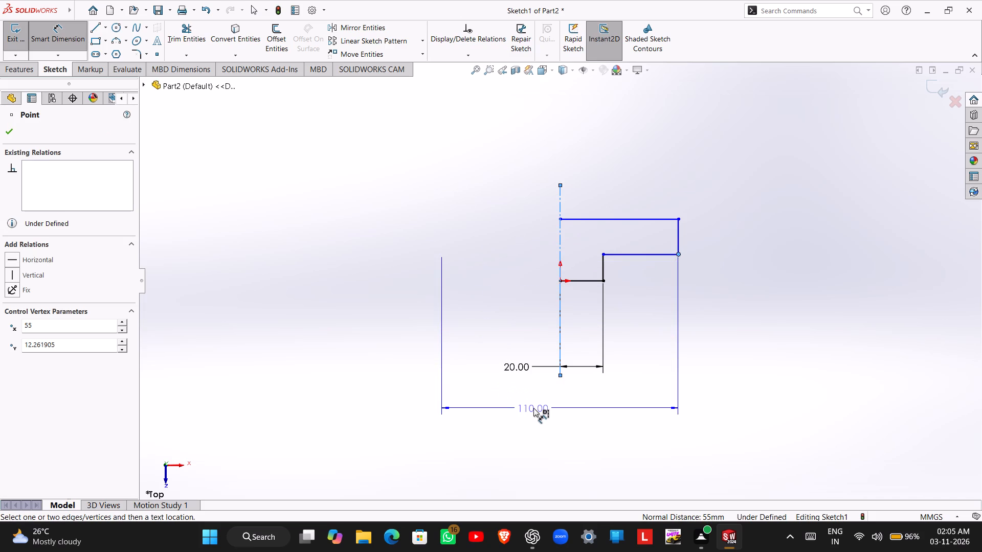
pyautogui.click(533, 408)
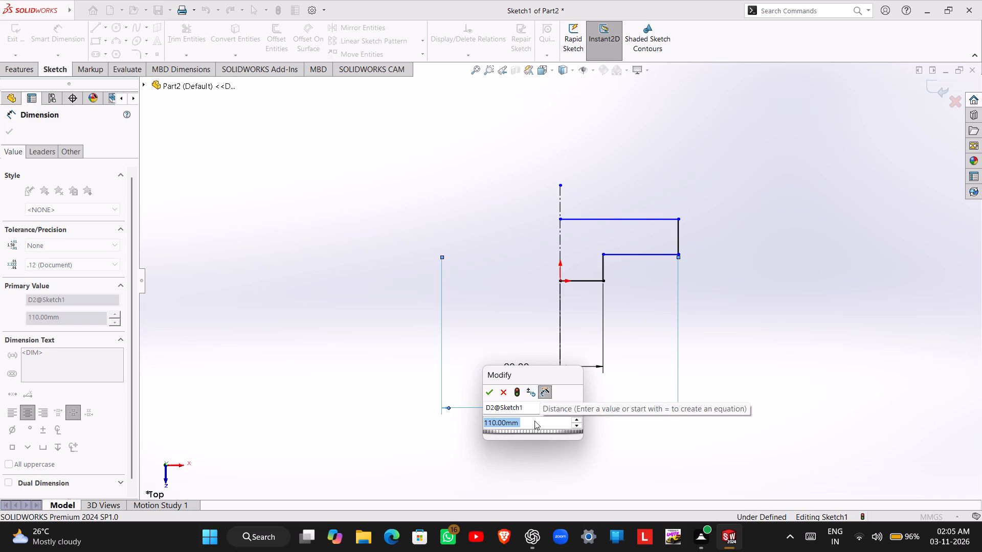
pyautogui.write('85')
pyautogui.press('Return')
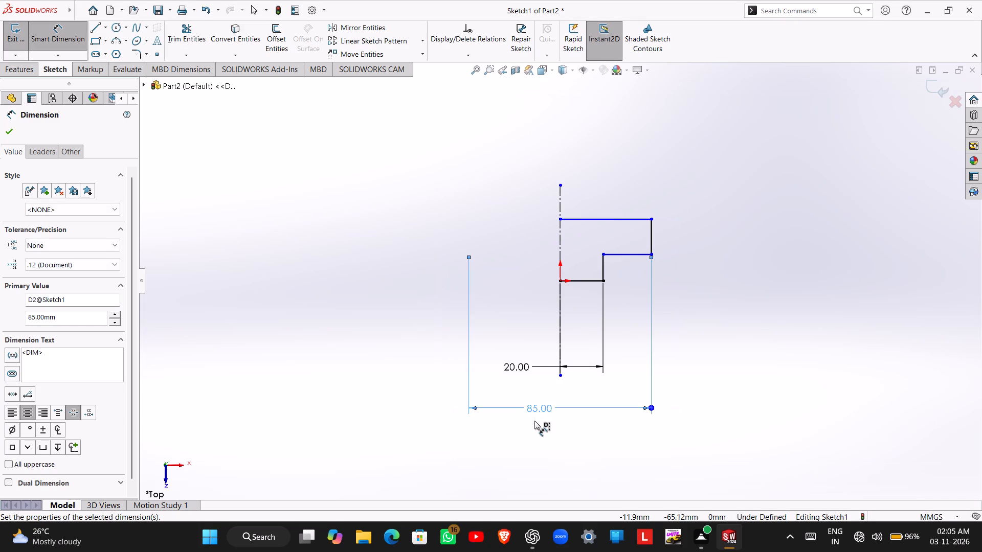
pyautogui.press('Escape')
pyautogui.press('Escape')
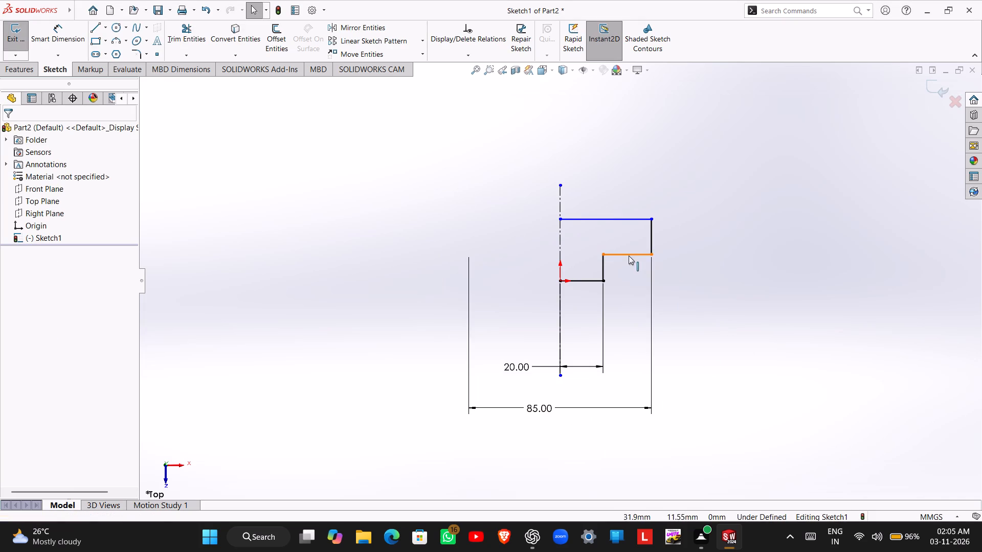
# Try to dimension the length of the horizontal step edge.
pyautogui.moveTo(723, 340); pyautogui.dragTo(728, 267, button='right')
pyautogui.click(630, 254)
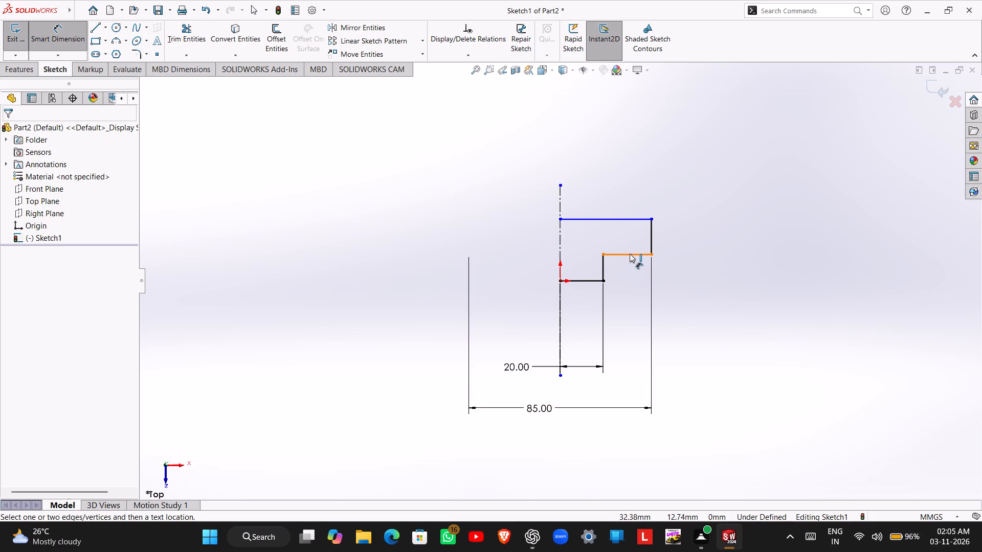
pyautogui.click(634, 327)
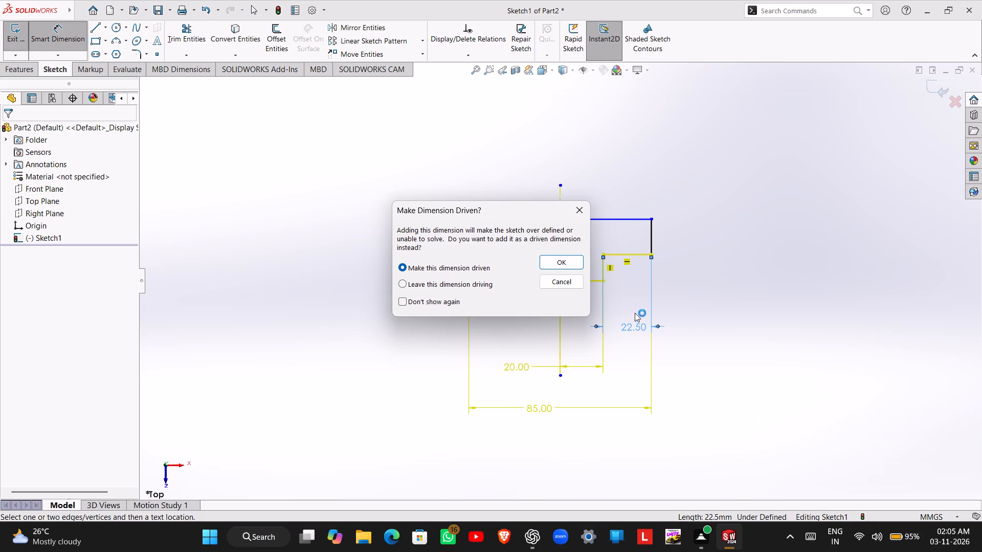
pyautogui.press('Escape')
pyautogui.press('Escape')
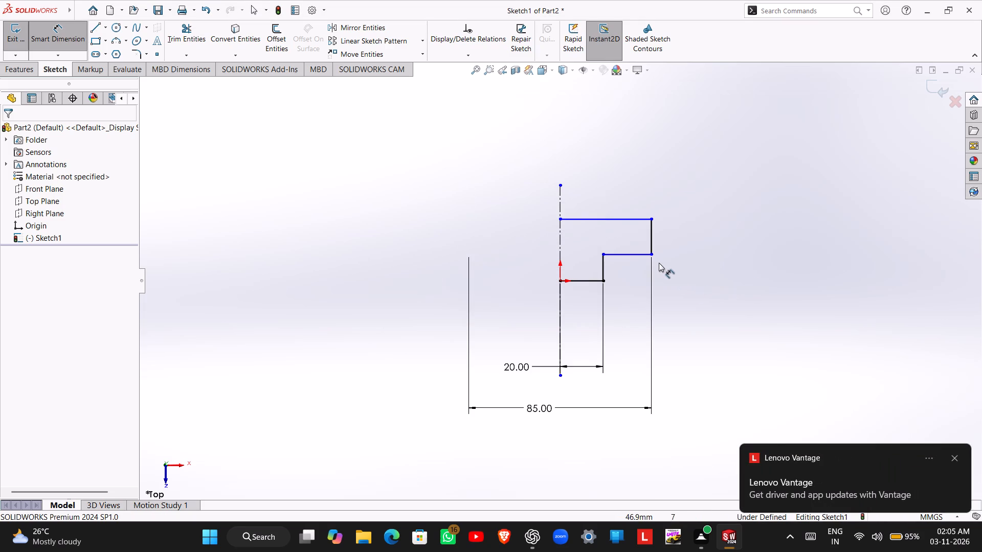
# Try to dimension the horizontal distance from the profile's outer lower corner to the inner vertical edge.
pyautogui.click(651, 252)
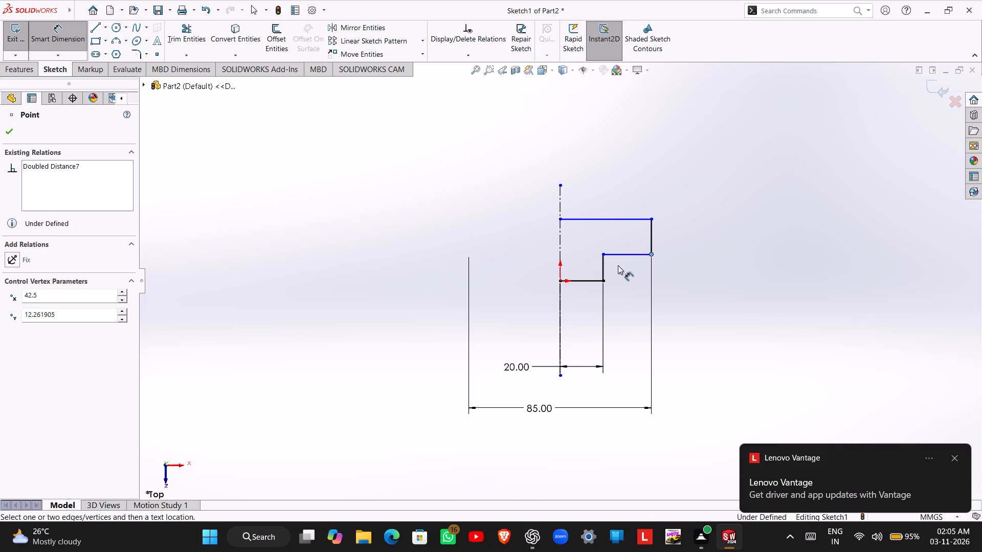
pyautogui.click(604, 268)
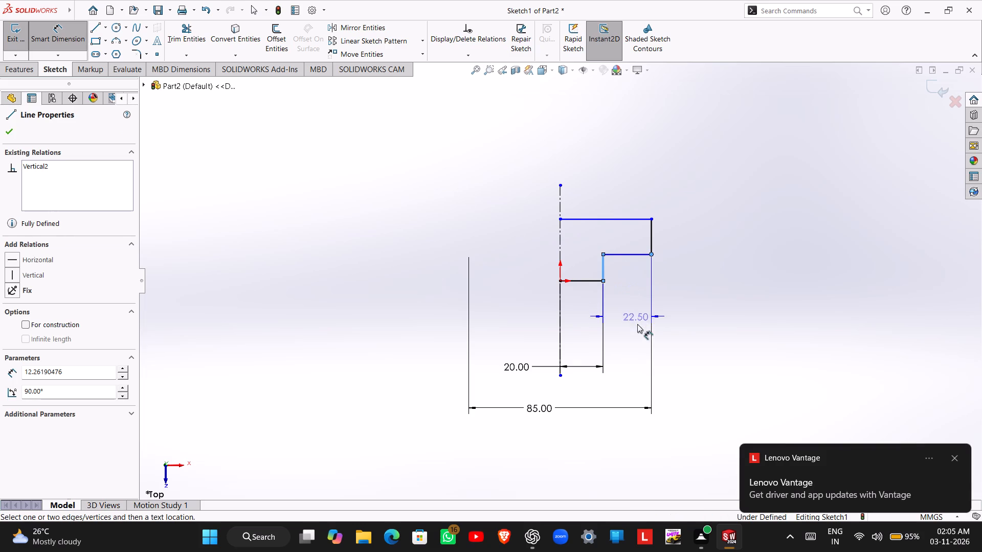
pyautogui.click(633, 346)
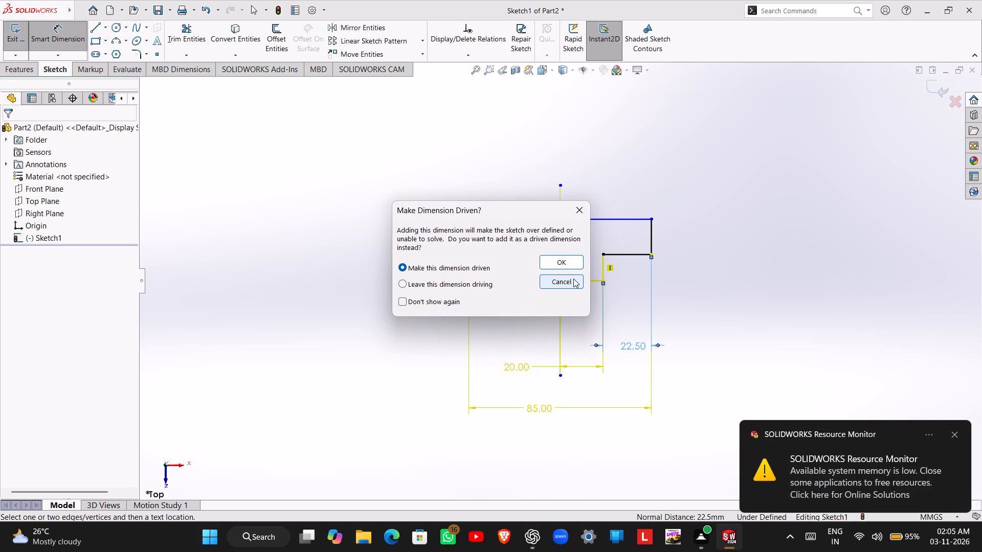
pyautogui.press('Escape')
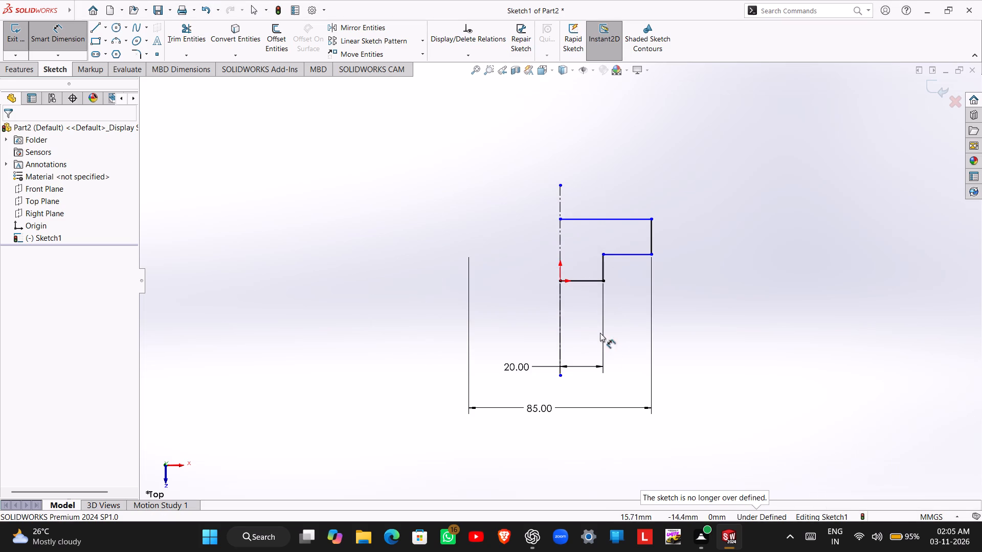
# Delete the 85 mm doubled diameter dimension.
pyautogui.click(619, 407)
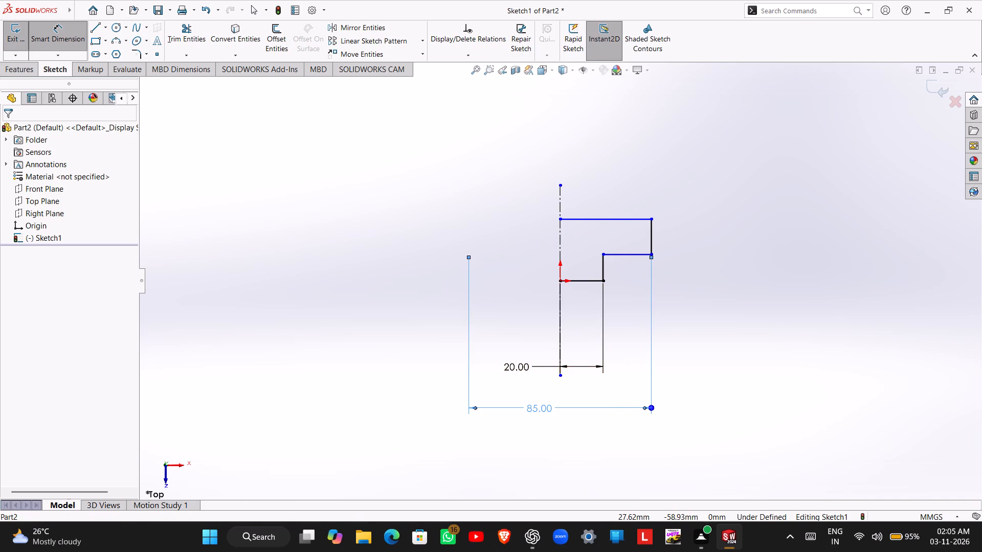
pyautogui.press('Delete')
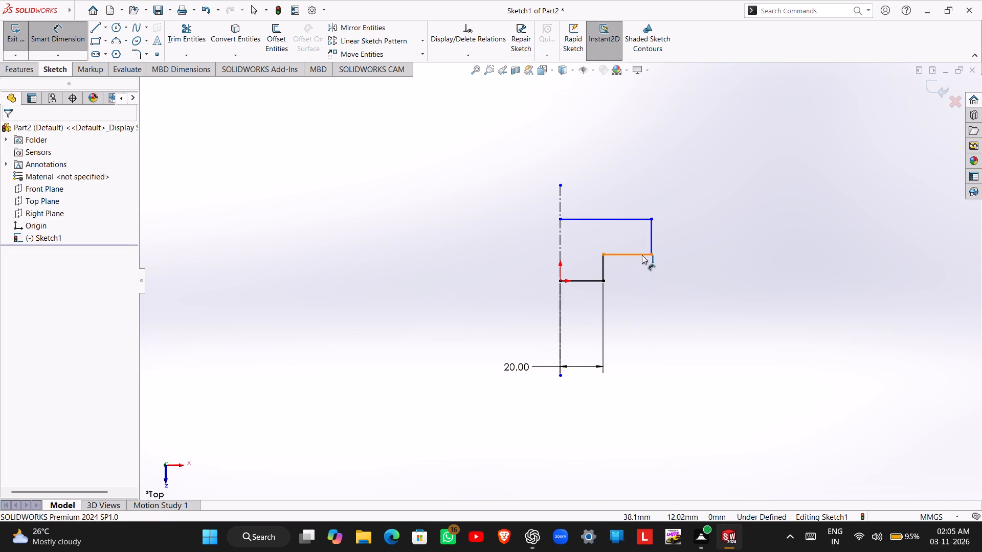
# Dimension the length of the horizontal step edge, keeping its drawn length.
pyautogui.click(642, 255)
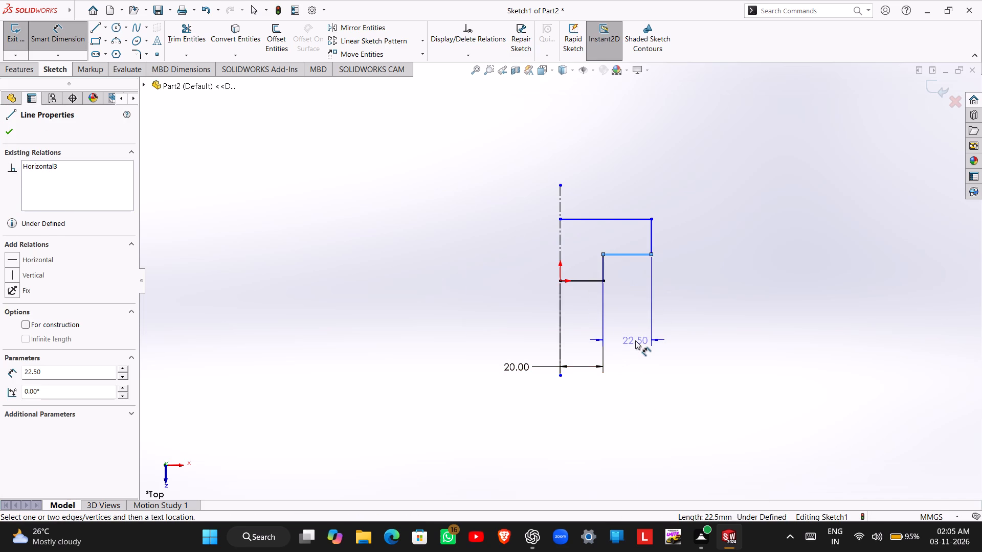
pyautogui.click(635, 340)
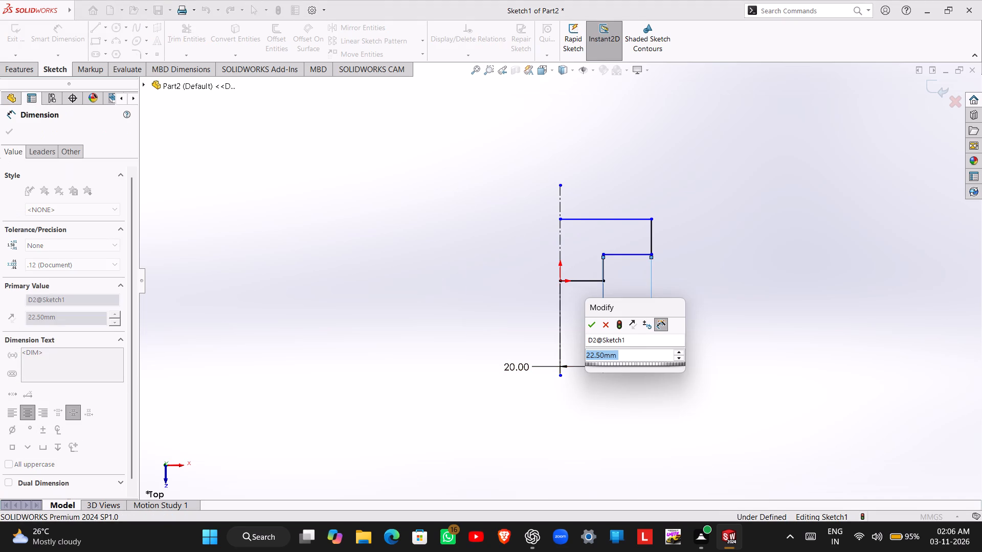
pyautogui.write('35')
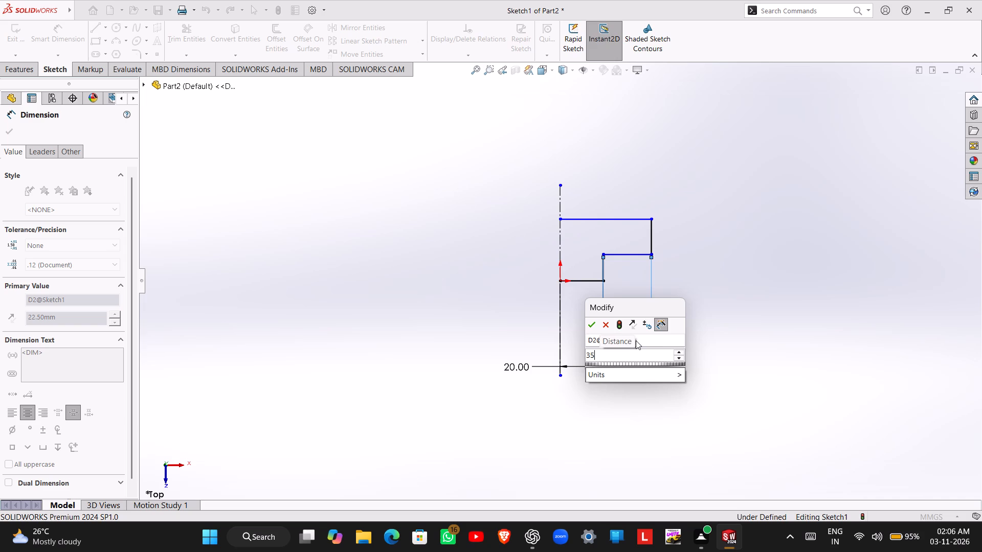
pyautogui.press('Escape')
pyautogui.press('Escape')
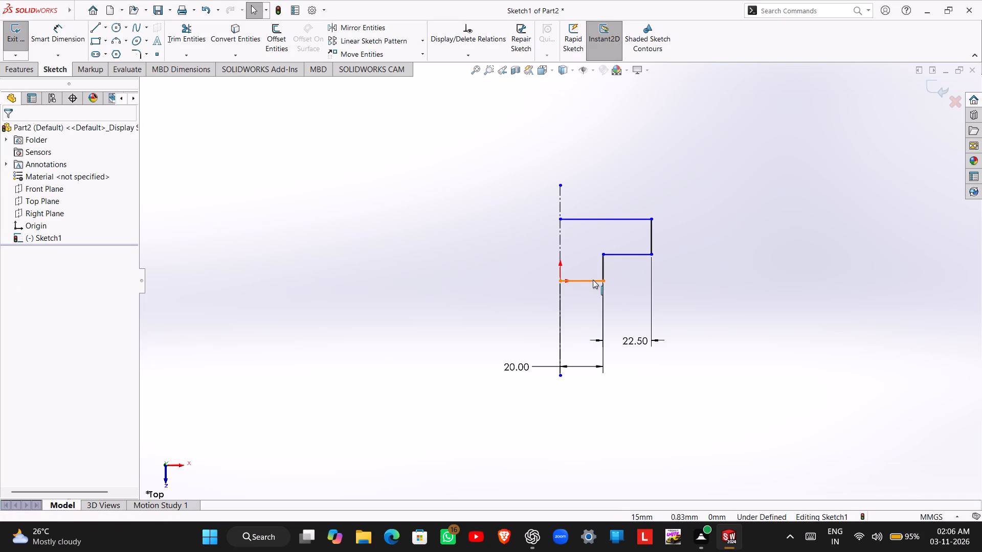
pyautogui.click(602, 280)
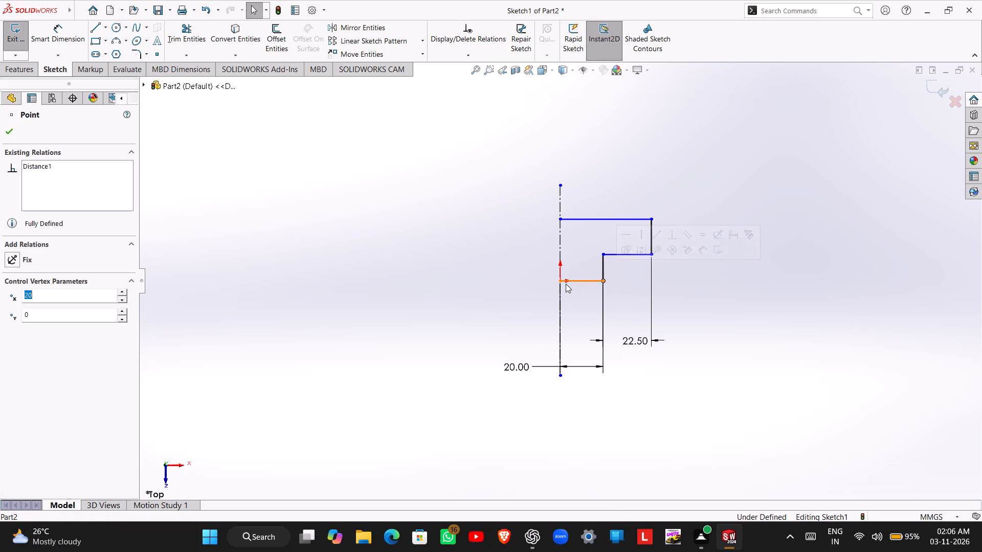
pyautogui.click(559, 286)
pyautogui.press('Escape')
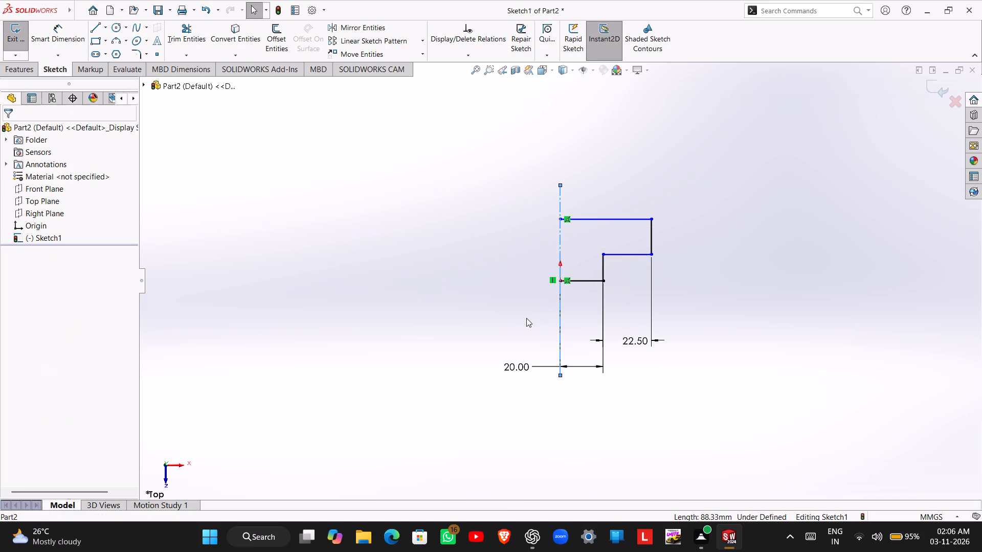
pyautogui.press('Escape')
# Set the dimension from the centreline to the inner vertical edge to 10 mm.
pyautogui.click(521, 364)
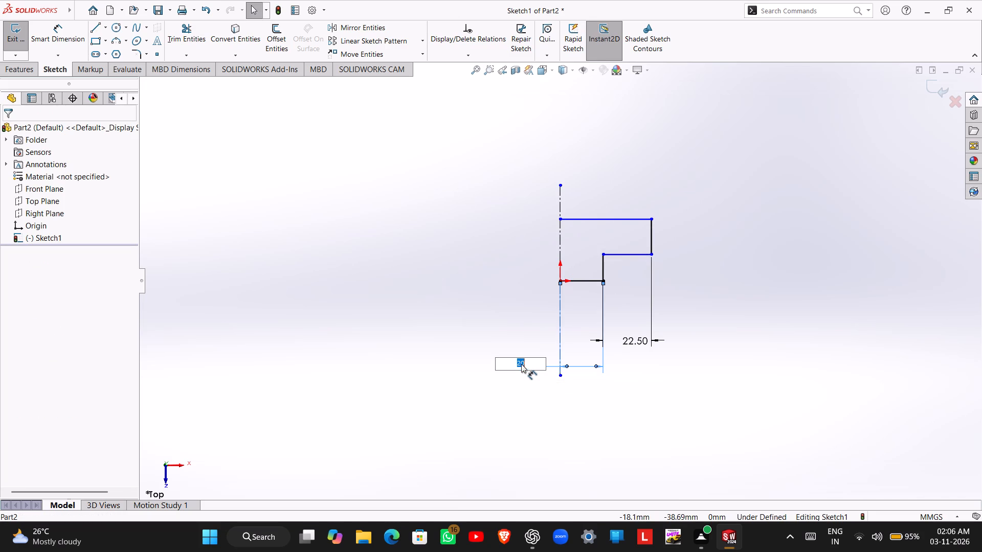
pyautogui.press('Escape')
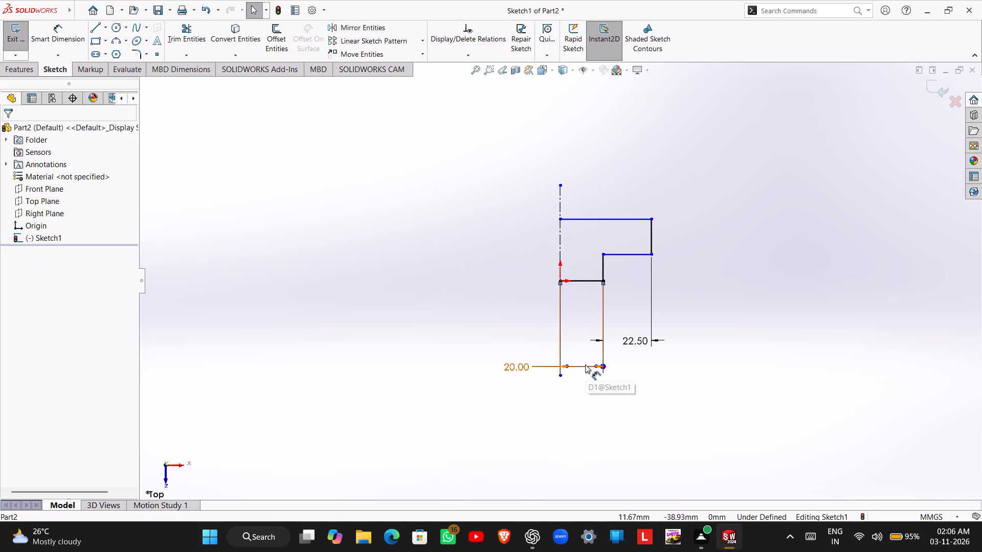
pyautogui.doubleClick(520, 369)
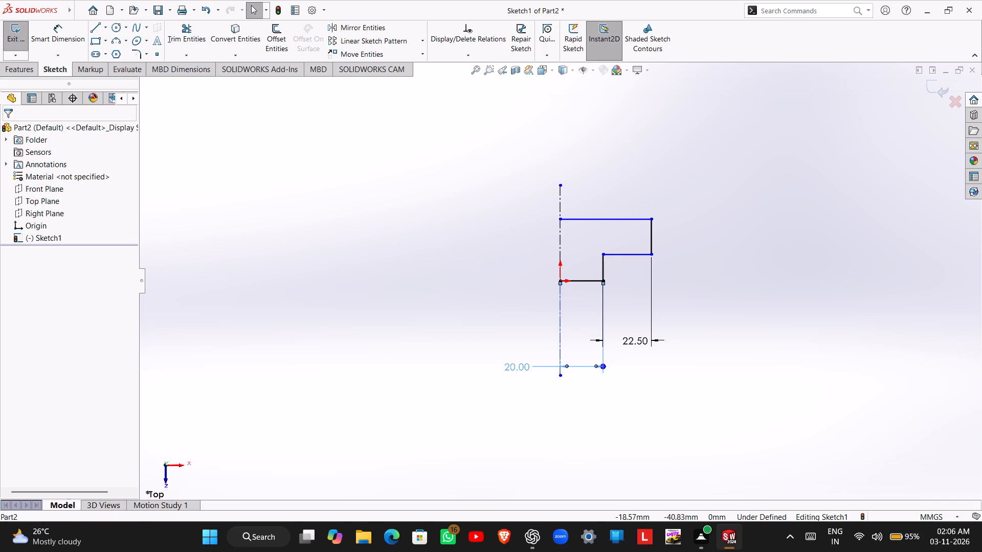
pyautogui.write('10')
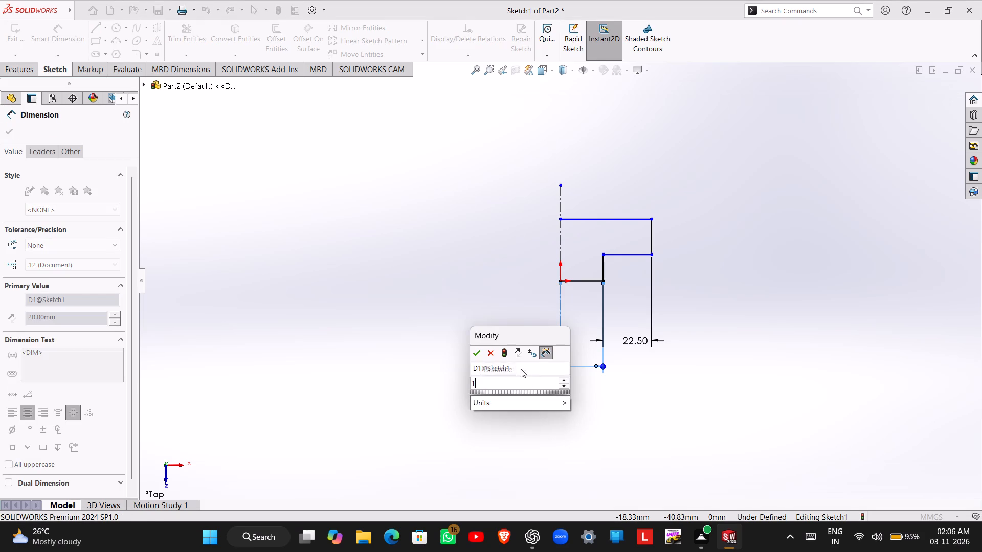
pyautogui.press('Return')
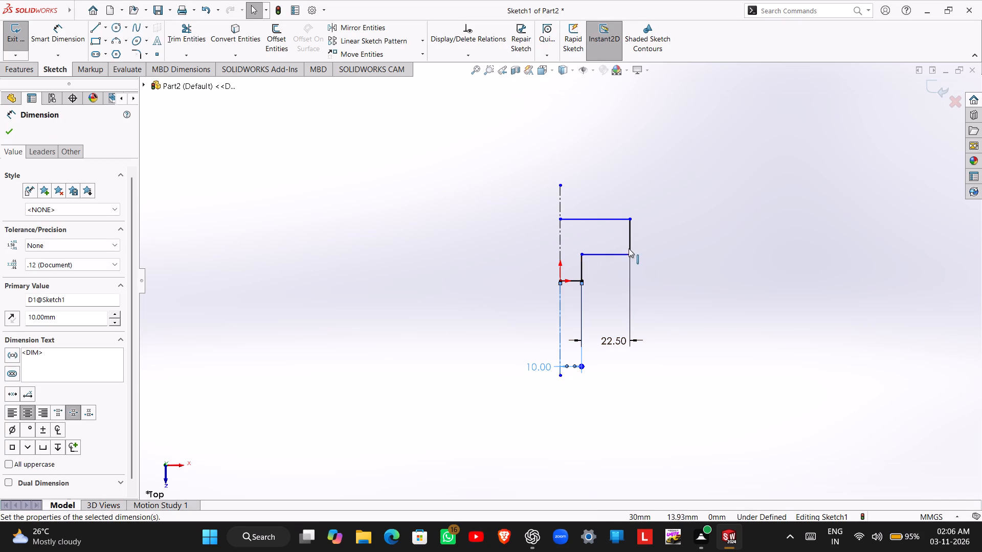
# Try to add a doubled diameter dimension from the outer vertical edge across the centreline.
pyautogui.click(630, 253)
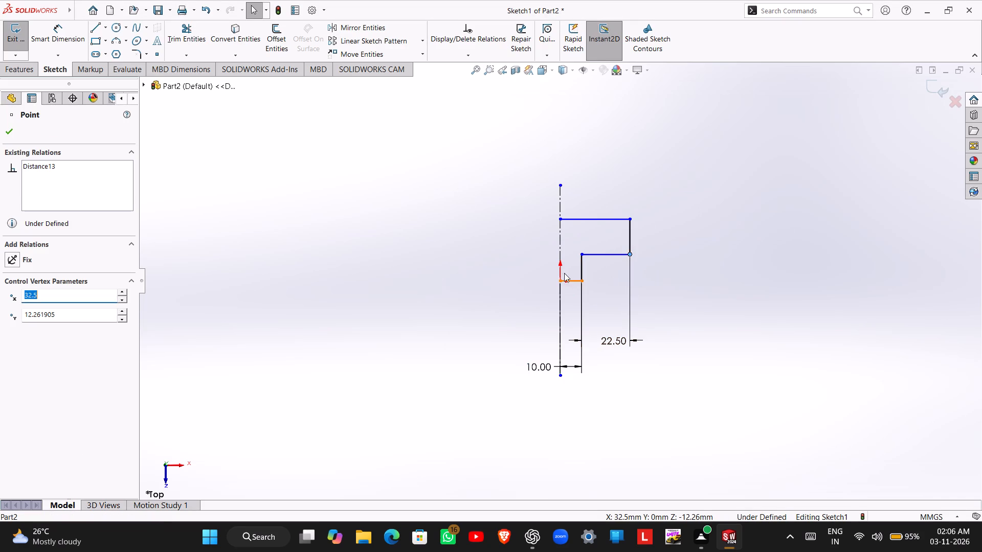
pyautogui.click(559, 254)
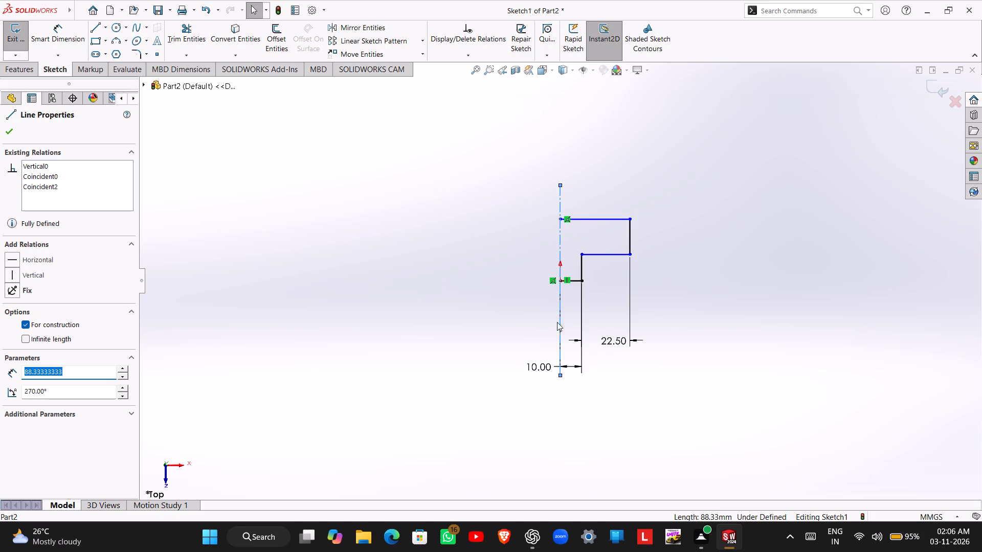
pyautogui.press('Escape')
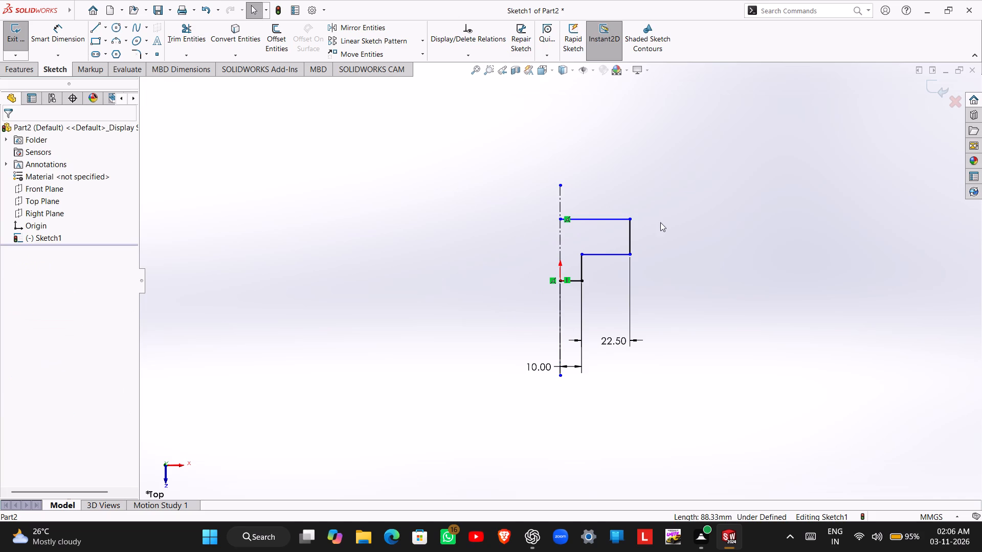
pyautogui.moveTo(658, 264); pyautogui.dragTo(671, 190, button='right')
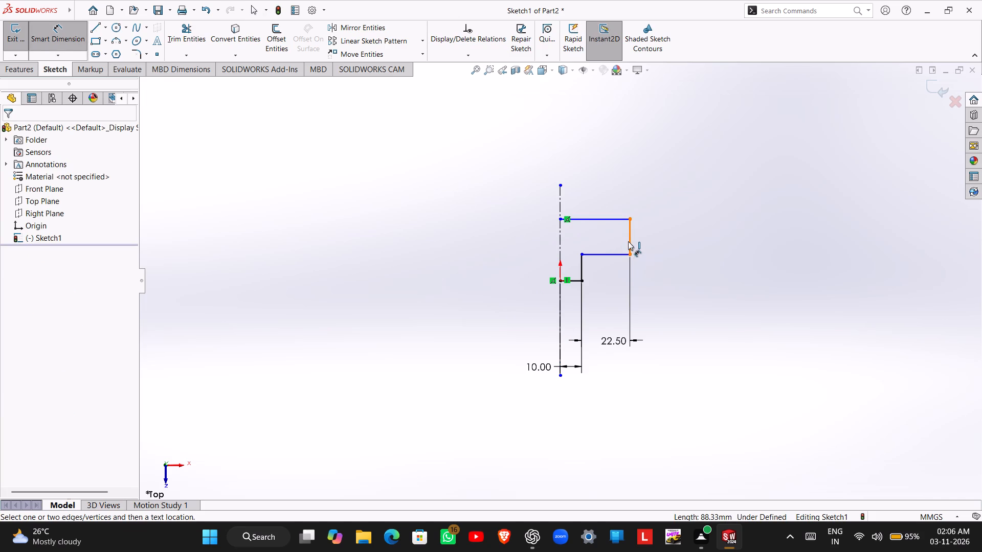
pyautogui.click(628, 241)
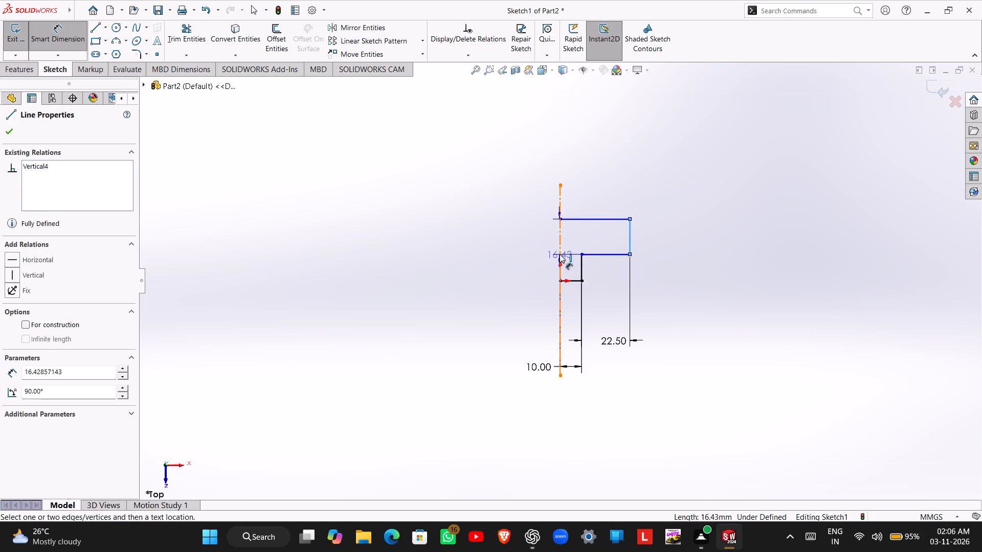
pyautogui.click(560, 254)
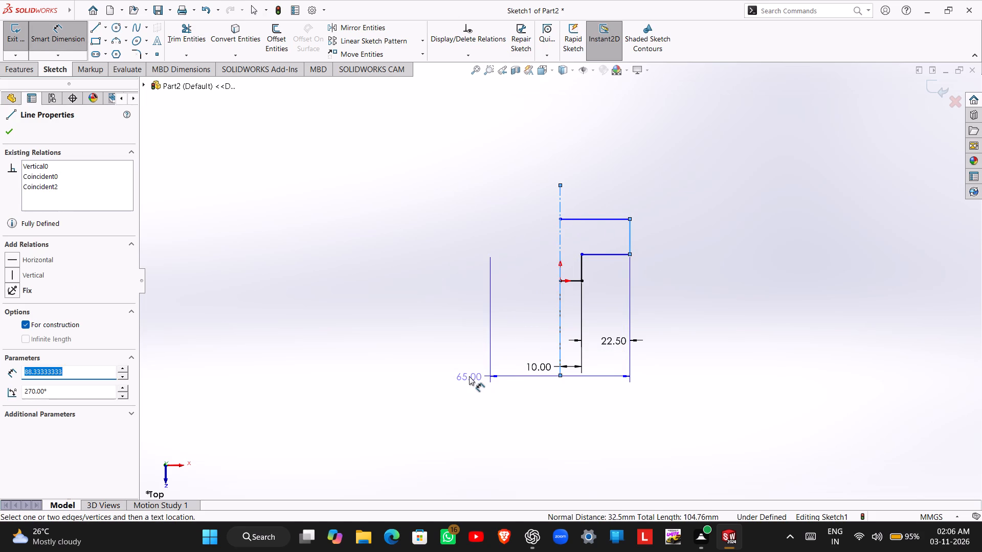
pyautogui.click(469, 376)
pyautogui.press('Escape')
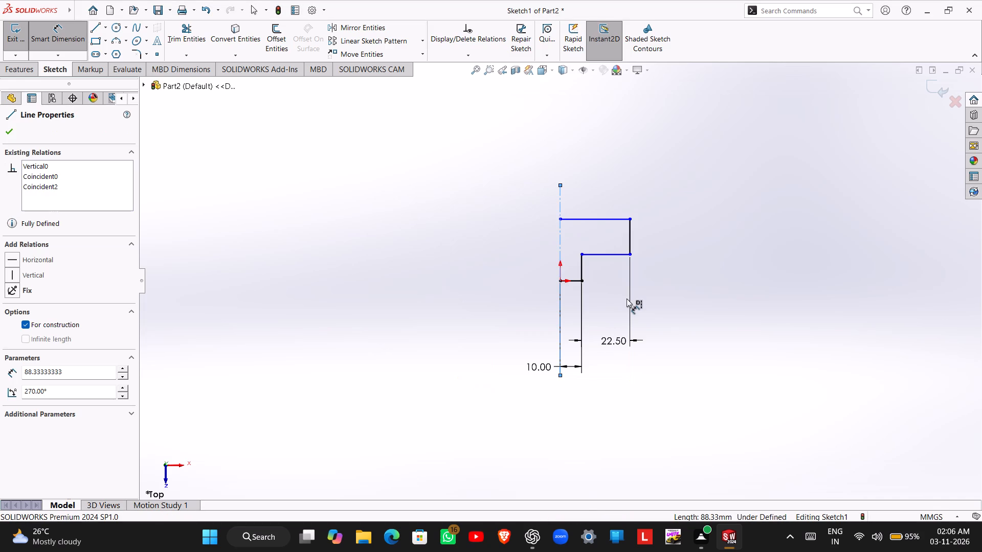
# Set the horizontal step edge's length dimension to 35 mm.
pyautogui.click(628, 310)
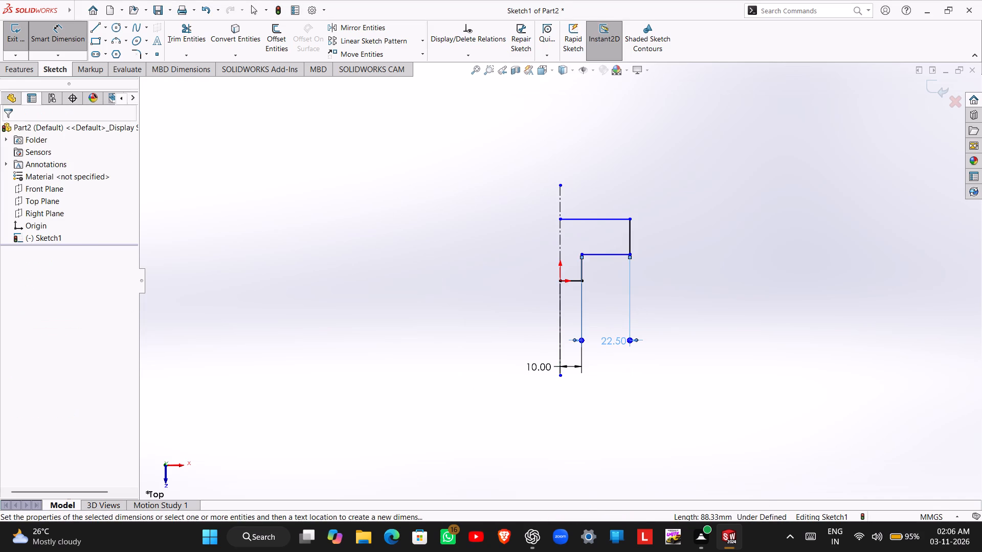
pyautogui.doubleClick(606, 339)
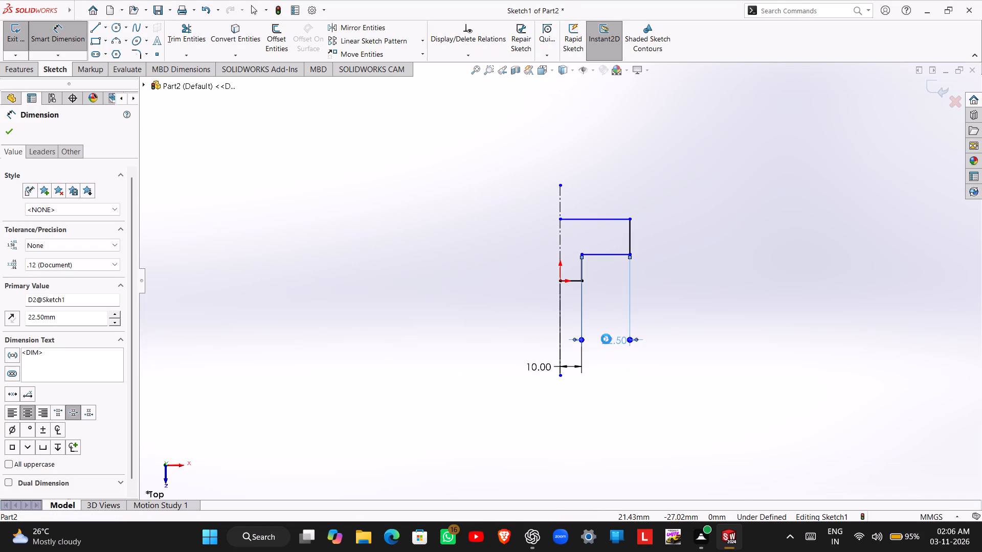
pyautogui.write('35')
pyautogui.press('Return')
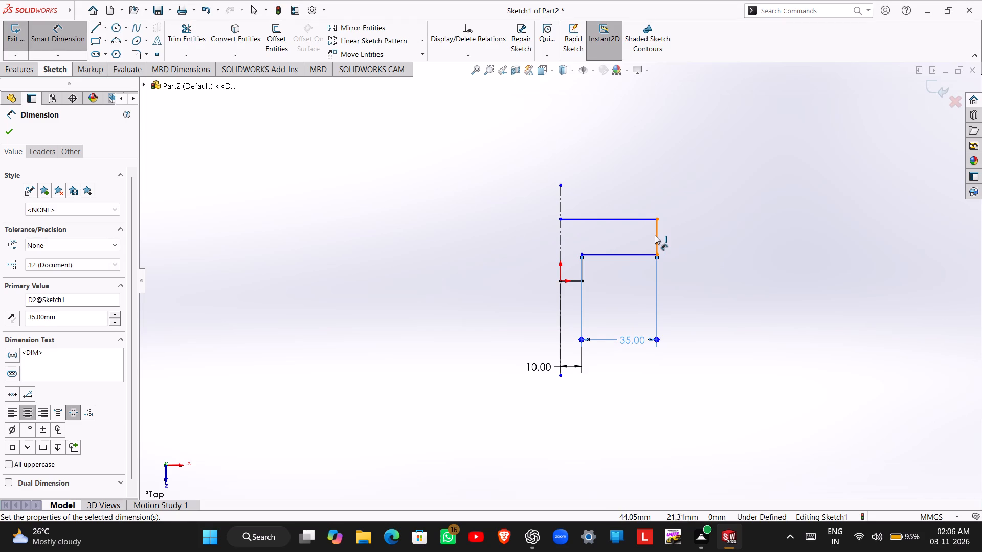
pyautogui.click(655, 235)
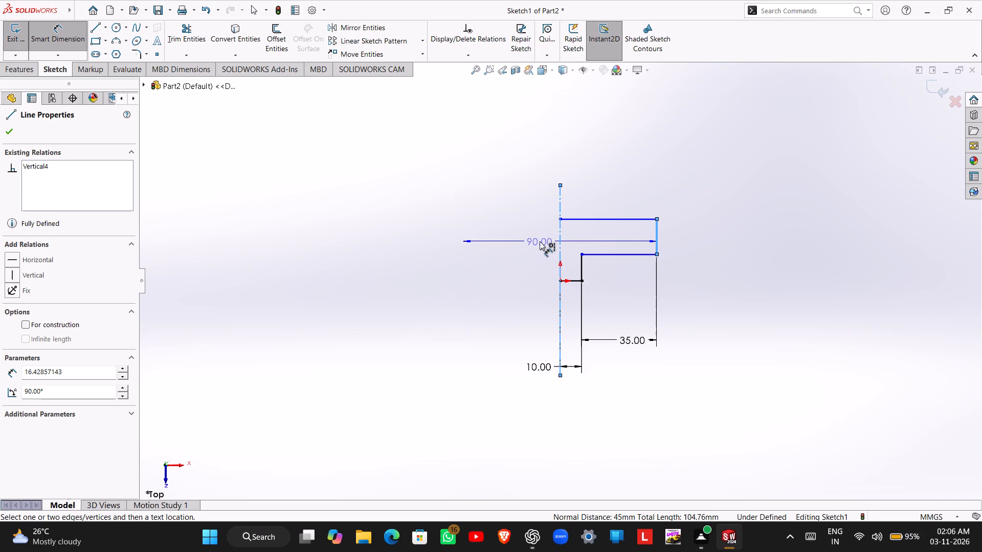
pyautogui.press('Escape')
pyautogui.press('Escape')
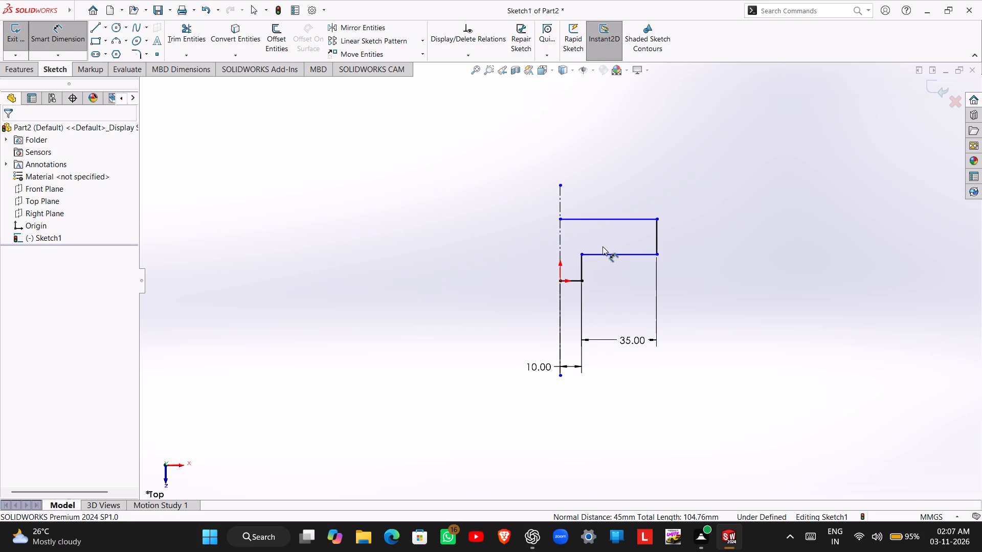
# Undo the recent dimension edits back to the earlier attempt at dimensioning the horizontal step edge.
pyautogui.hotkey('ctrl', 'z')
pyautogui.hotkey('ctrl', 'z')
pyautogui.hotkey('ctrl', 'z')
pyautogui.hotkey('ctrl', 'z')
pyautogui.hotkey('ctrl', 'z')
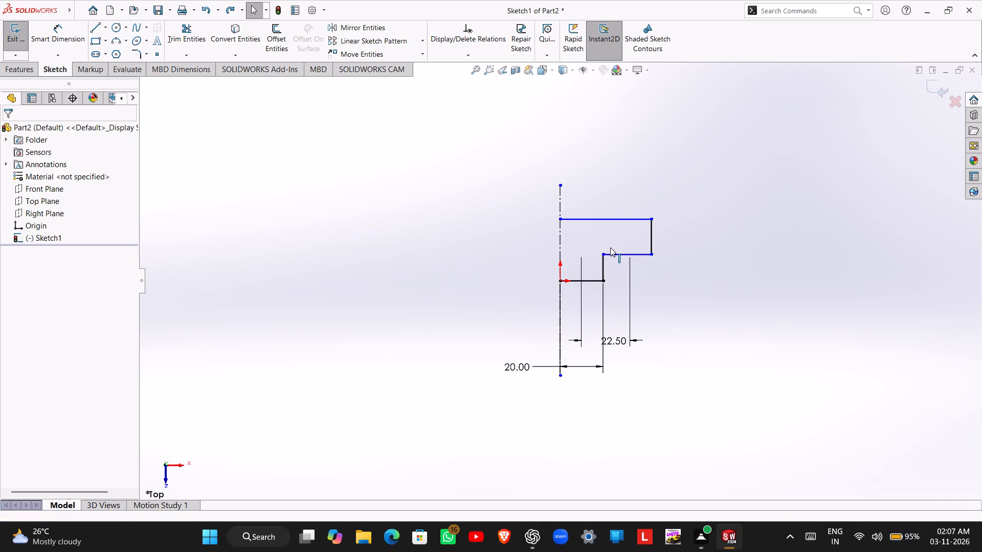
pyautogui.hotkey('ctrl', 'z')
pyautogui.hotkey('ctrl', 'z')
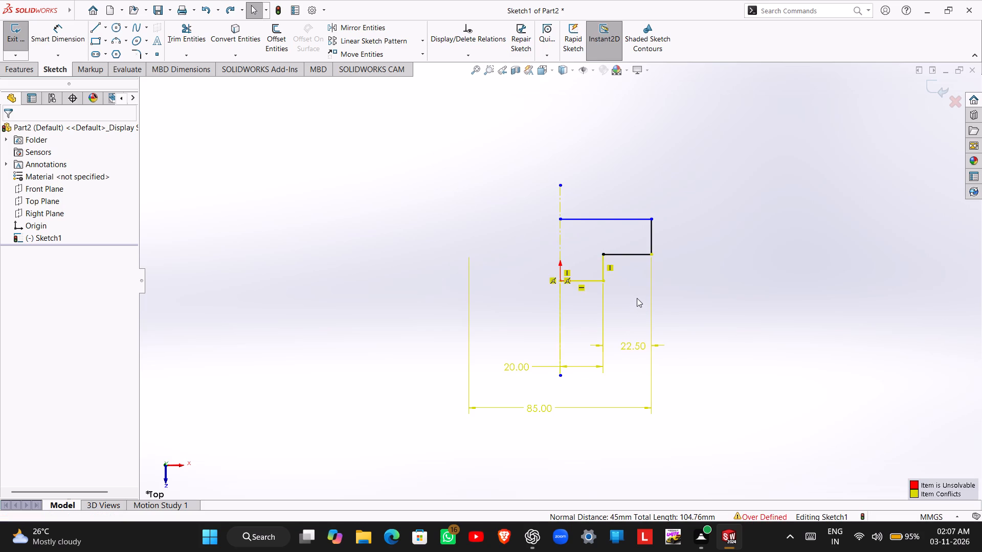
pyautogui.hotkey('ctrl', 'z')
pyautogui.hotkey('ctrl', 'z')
# Delete the 22.50 mm, 20 mm and 85 mm dimensions from the profile sketch.
pyautogui.click(650, 288)
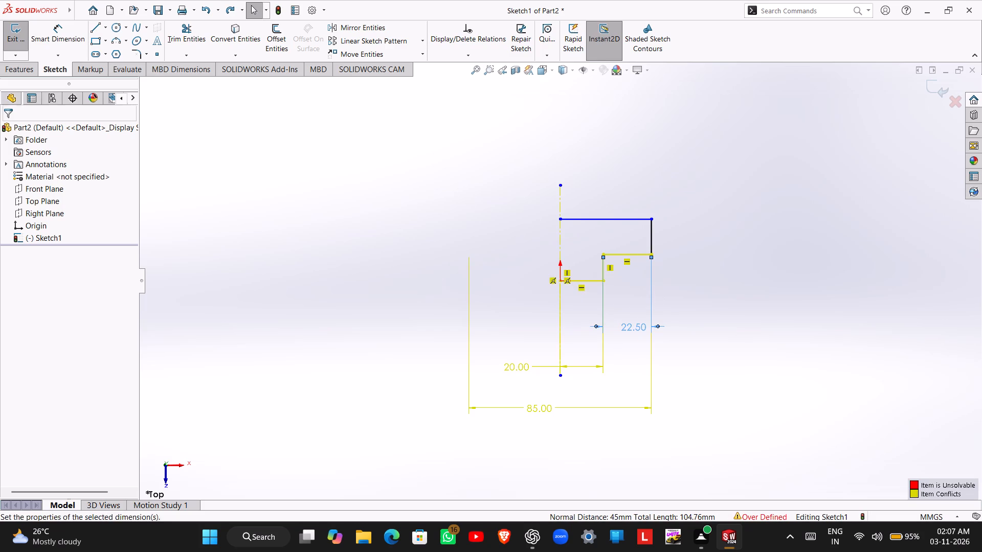
pyautogui.press('Delete')
pyautogui.click(606, 330)
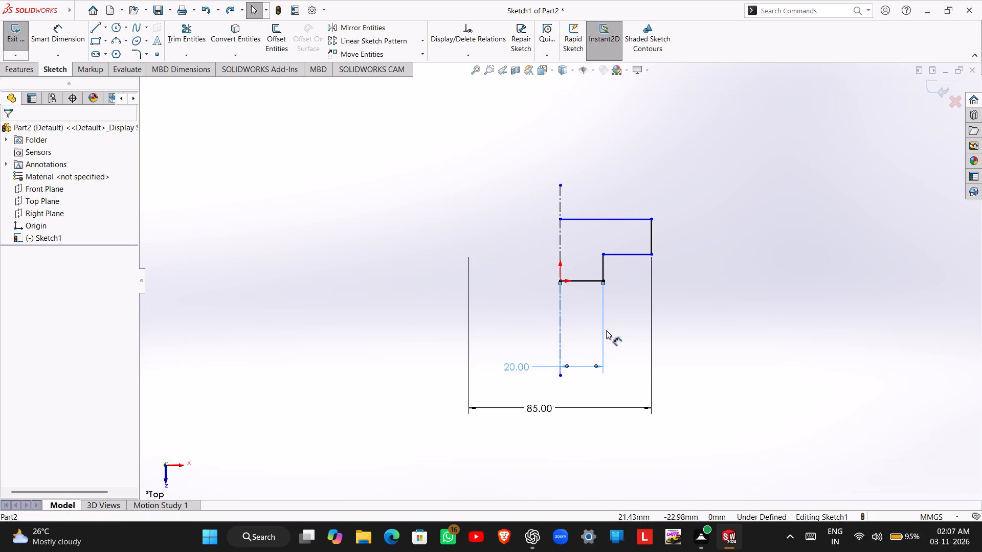
pyautogui.press('Delete')
pyautogui.click(649, 310)
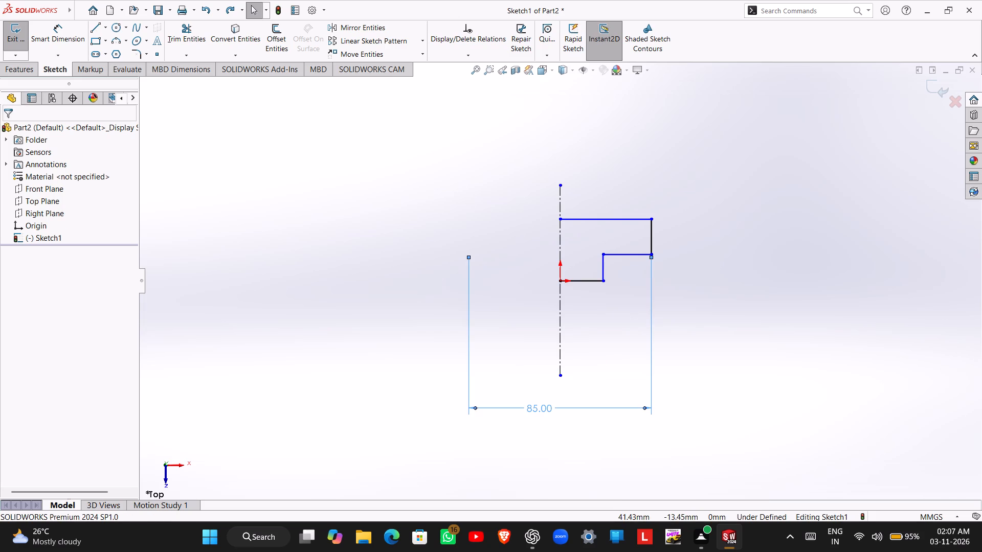
pyautogui.press('Delete')
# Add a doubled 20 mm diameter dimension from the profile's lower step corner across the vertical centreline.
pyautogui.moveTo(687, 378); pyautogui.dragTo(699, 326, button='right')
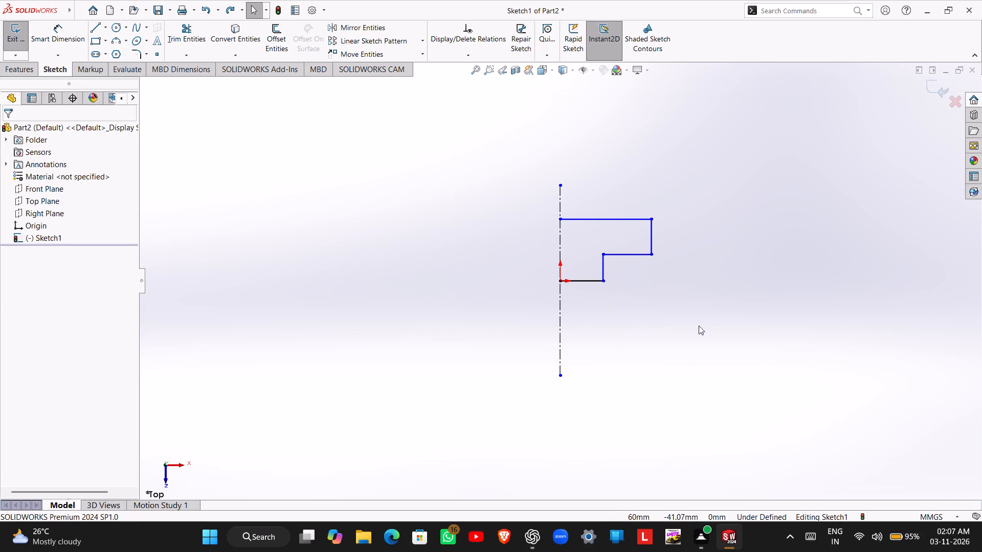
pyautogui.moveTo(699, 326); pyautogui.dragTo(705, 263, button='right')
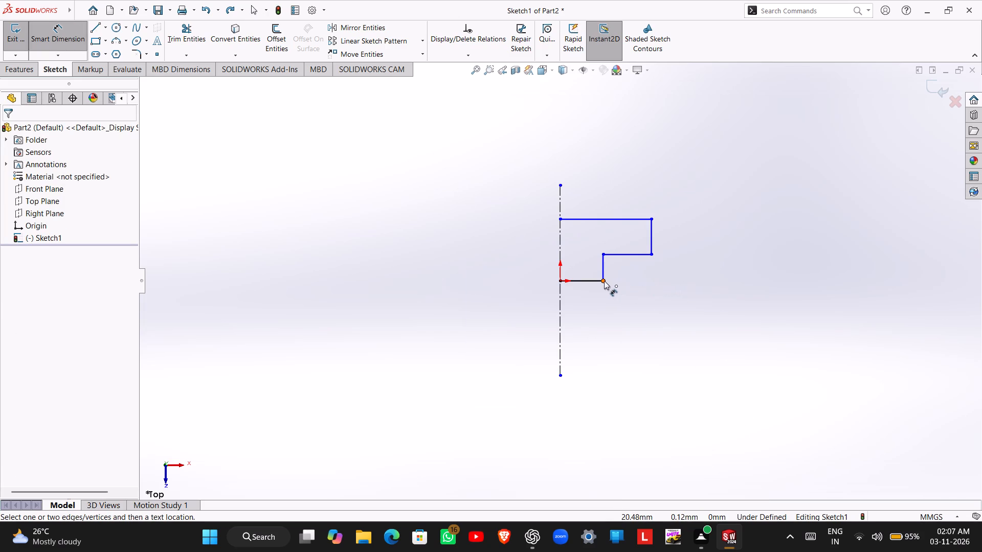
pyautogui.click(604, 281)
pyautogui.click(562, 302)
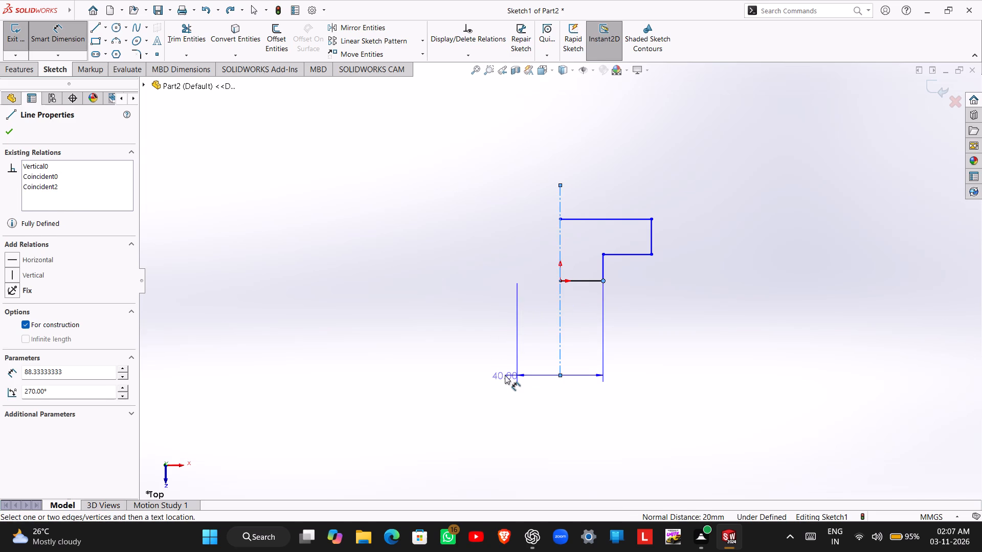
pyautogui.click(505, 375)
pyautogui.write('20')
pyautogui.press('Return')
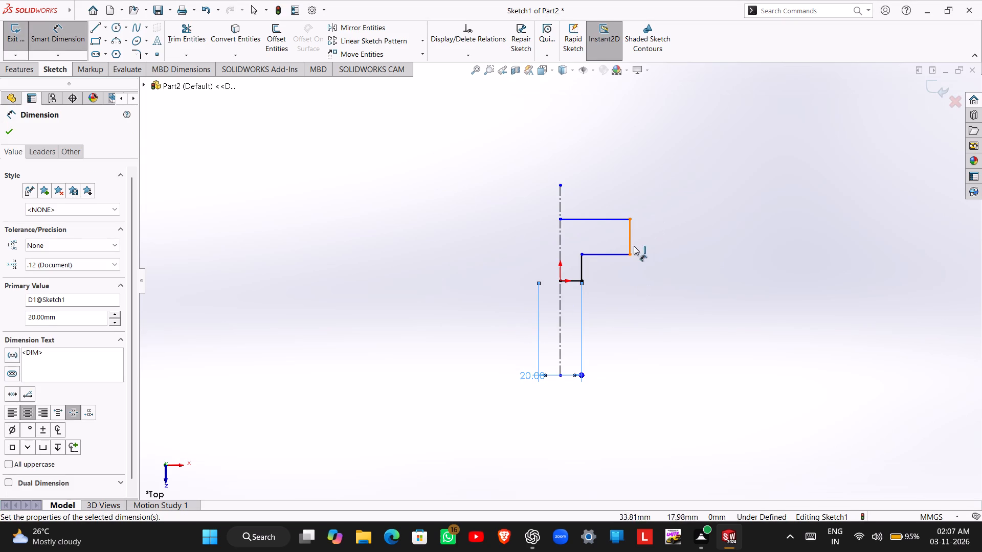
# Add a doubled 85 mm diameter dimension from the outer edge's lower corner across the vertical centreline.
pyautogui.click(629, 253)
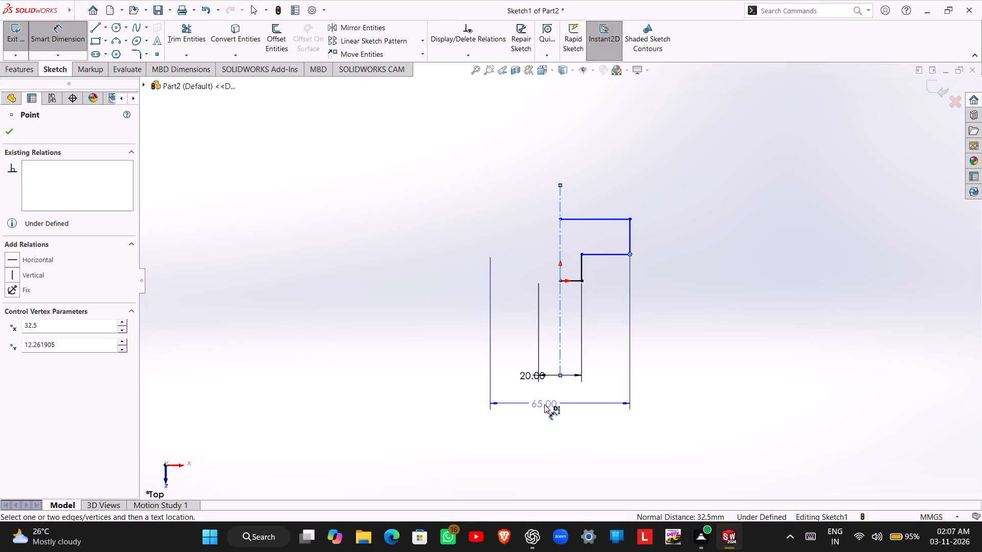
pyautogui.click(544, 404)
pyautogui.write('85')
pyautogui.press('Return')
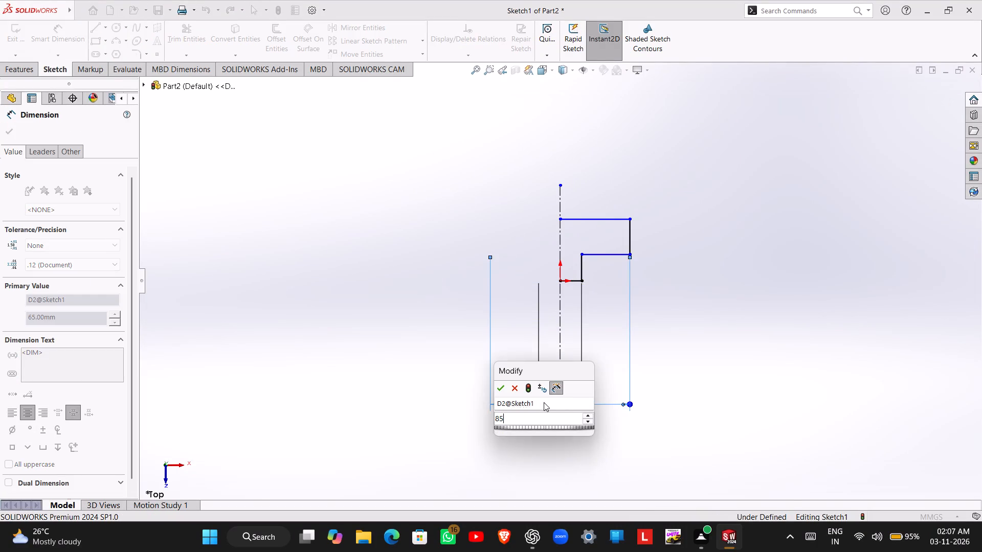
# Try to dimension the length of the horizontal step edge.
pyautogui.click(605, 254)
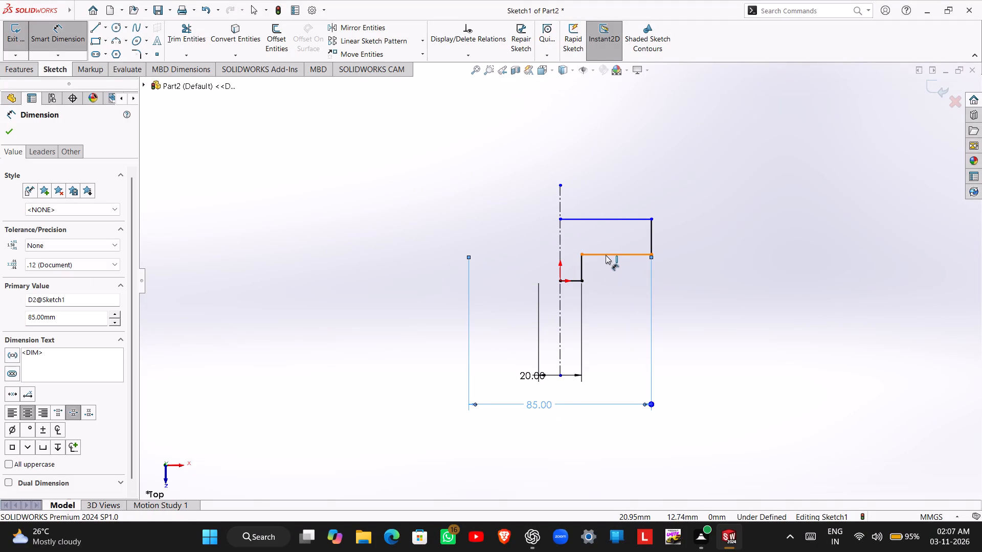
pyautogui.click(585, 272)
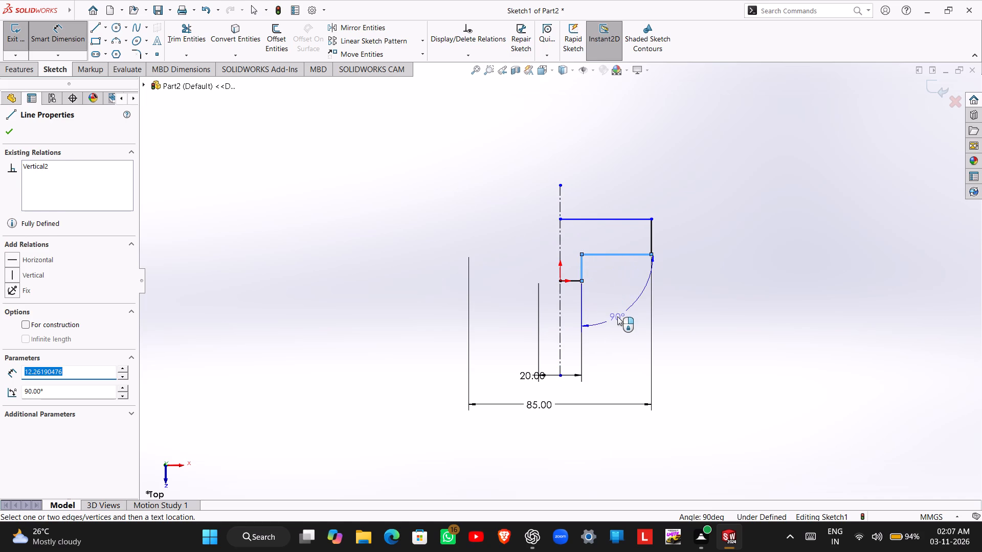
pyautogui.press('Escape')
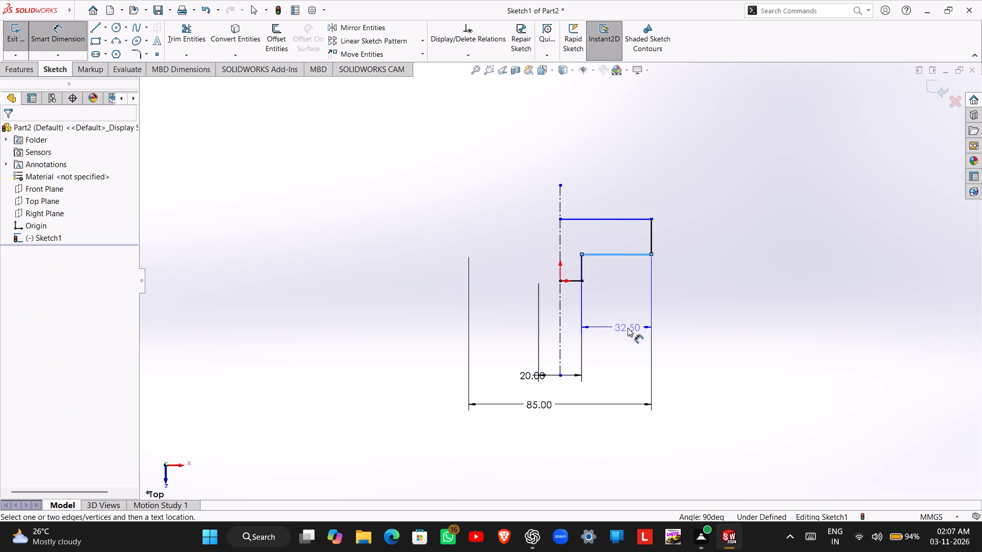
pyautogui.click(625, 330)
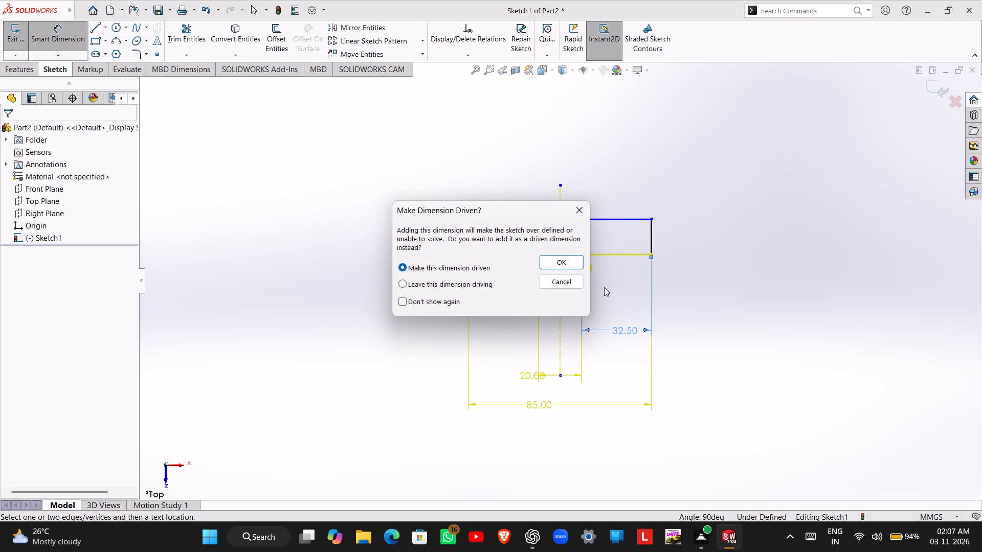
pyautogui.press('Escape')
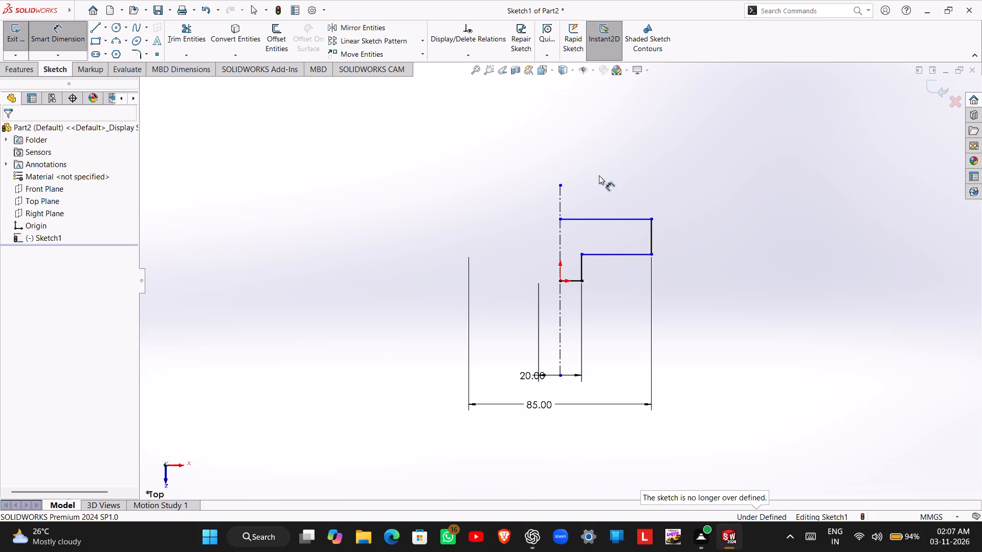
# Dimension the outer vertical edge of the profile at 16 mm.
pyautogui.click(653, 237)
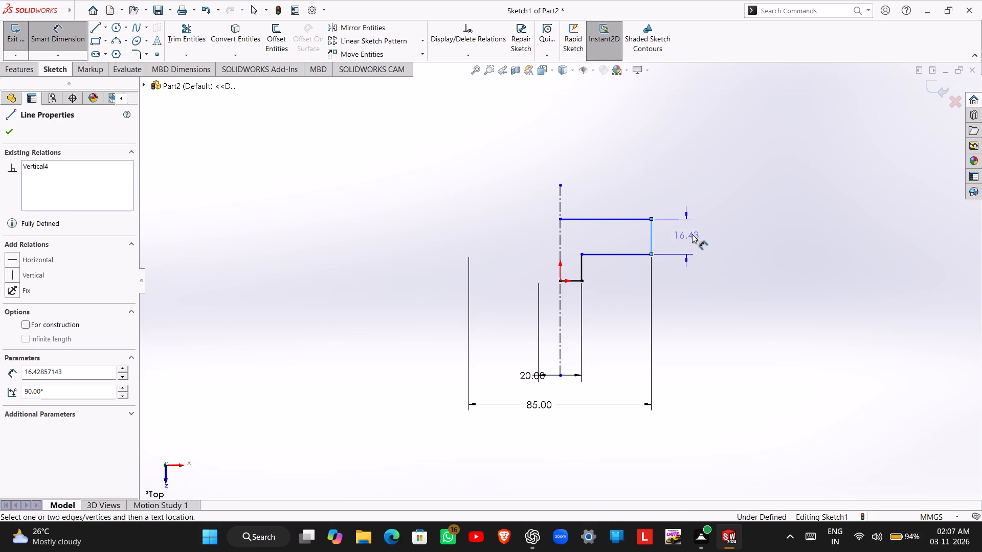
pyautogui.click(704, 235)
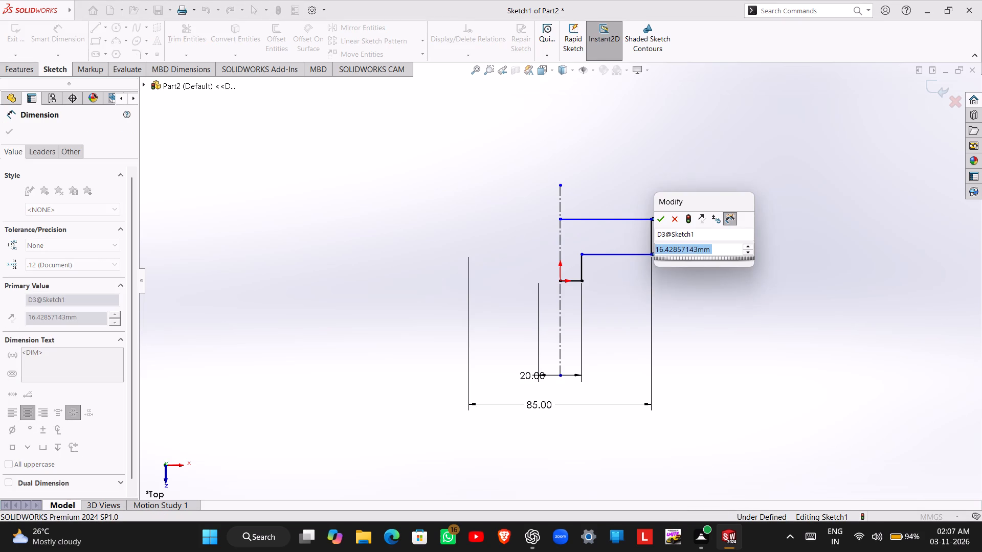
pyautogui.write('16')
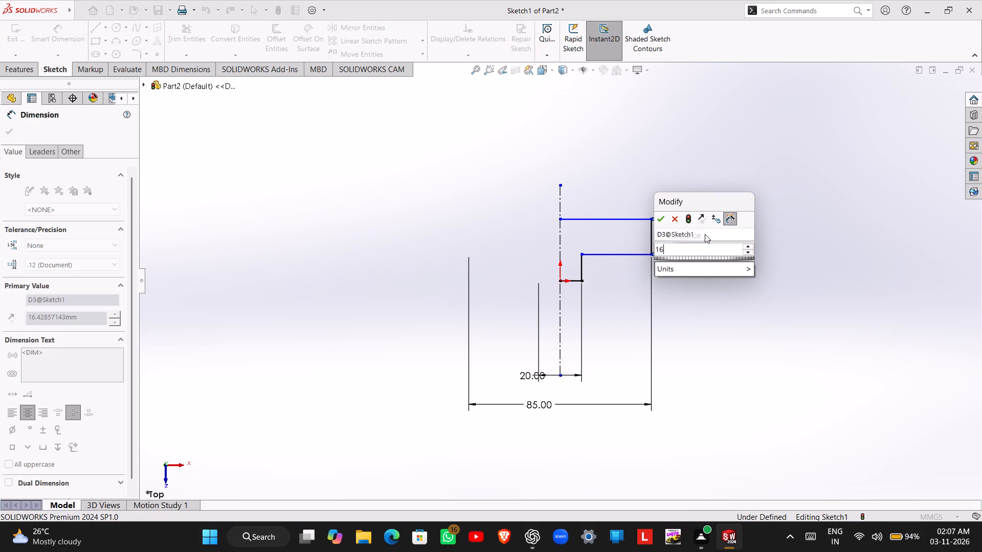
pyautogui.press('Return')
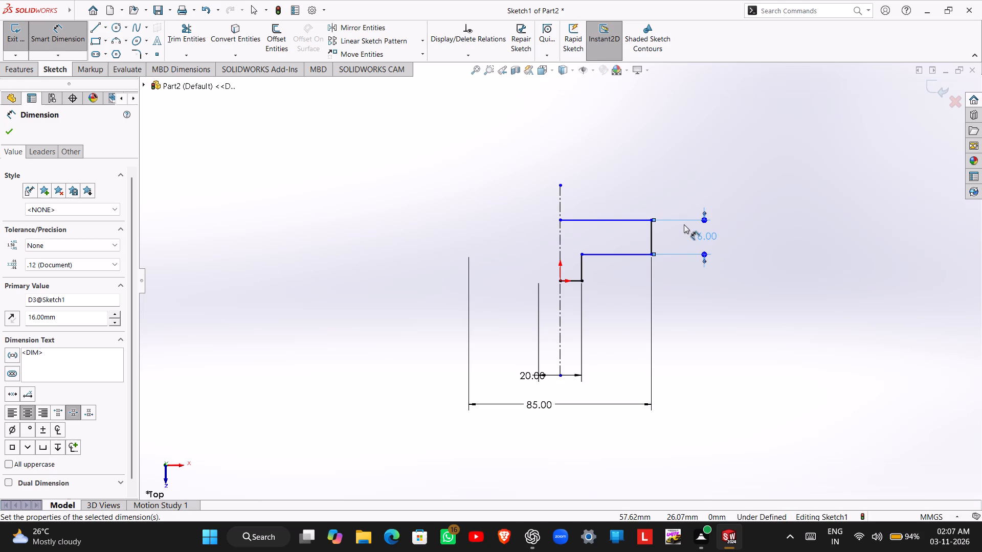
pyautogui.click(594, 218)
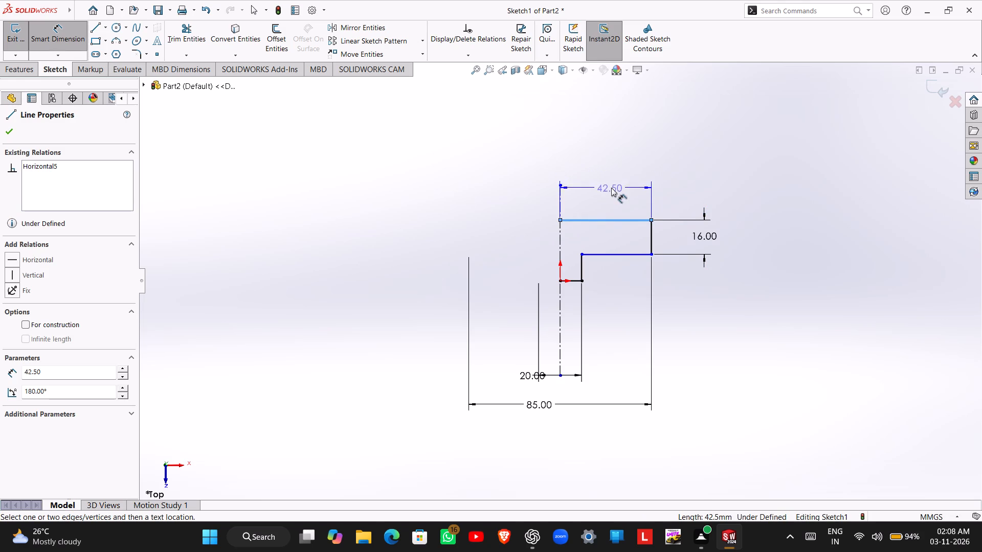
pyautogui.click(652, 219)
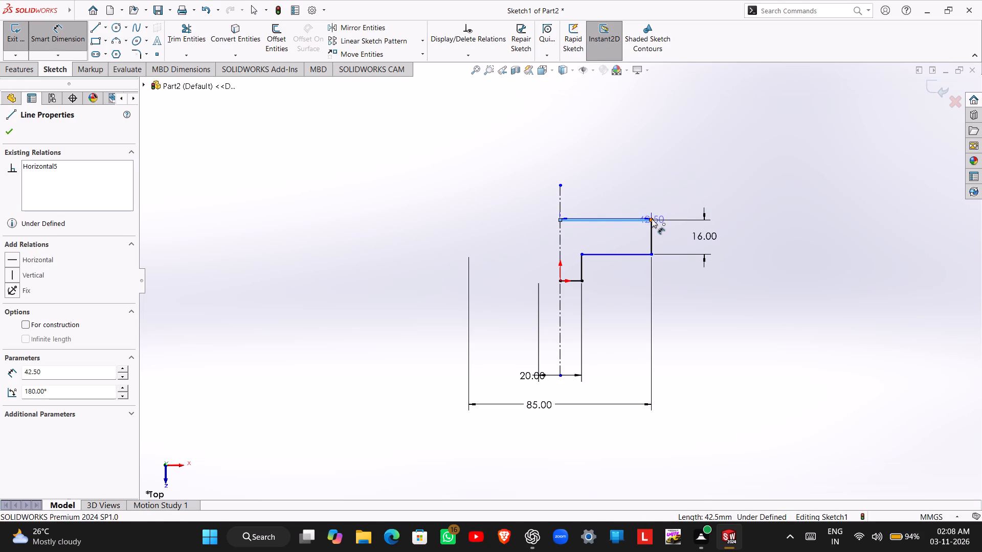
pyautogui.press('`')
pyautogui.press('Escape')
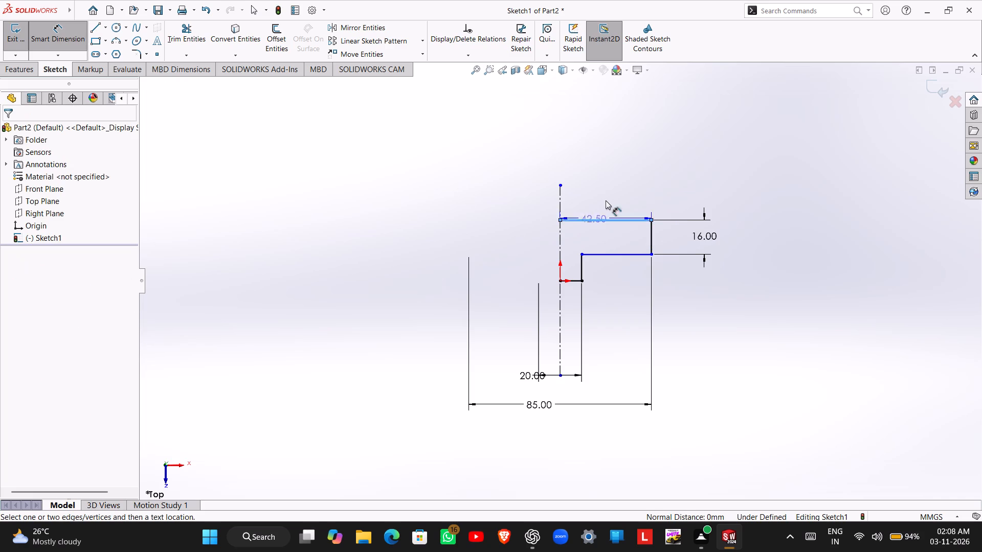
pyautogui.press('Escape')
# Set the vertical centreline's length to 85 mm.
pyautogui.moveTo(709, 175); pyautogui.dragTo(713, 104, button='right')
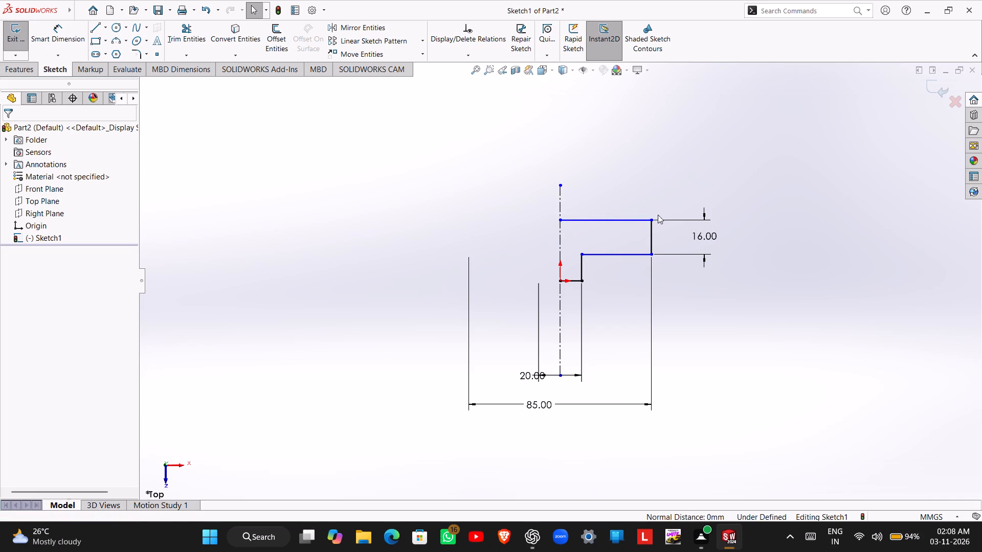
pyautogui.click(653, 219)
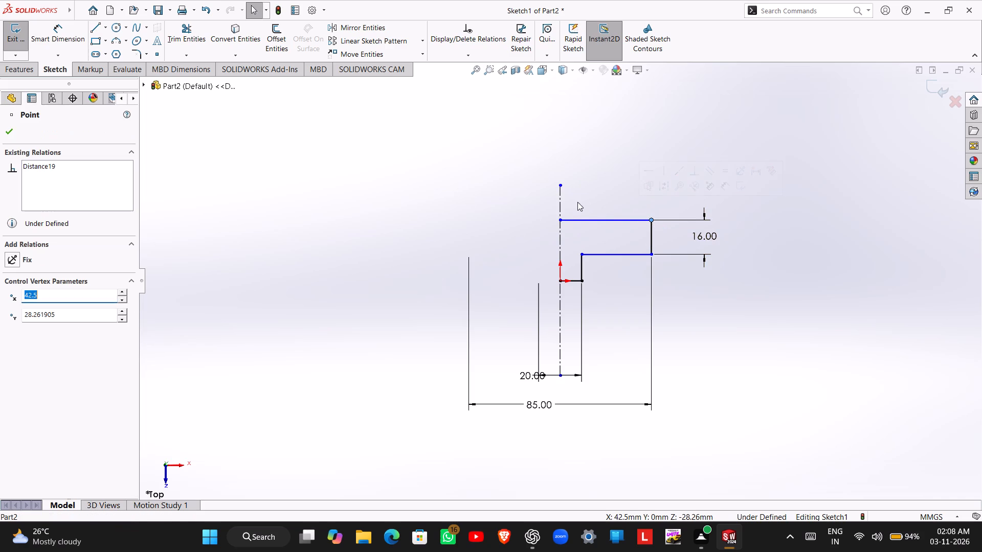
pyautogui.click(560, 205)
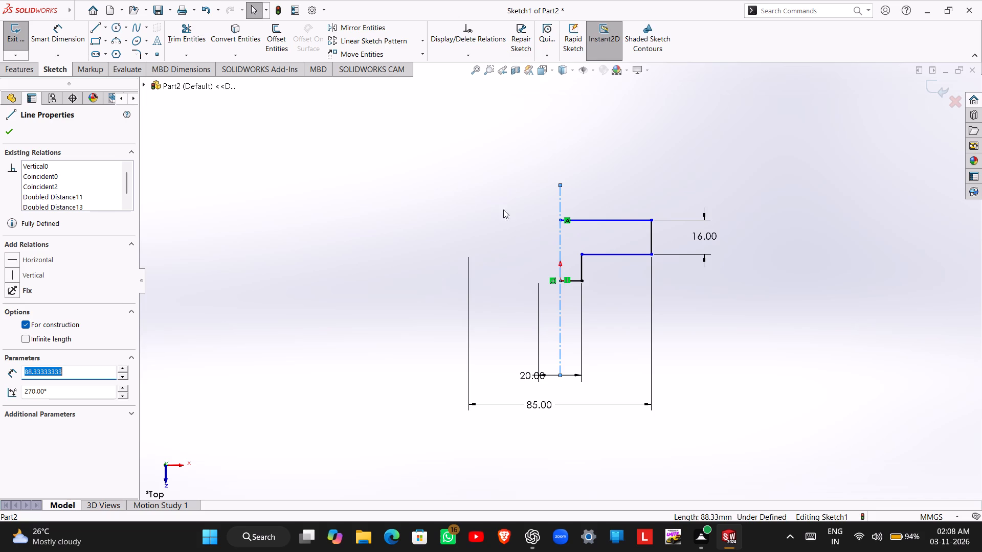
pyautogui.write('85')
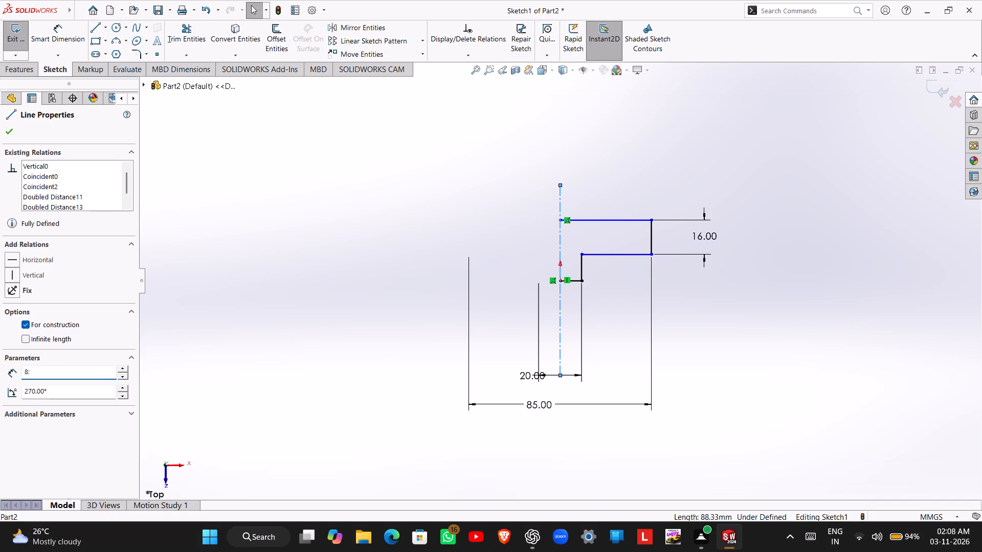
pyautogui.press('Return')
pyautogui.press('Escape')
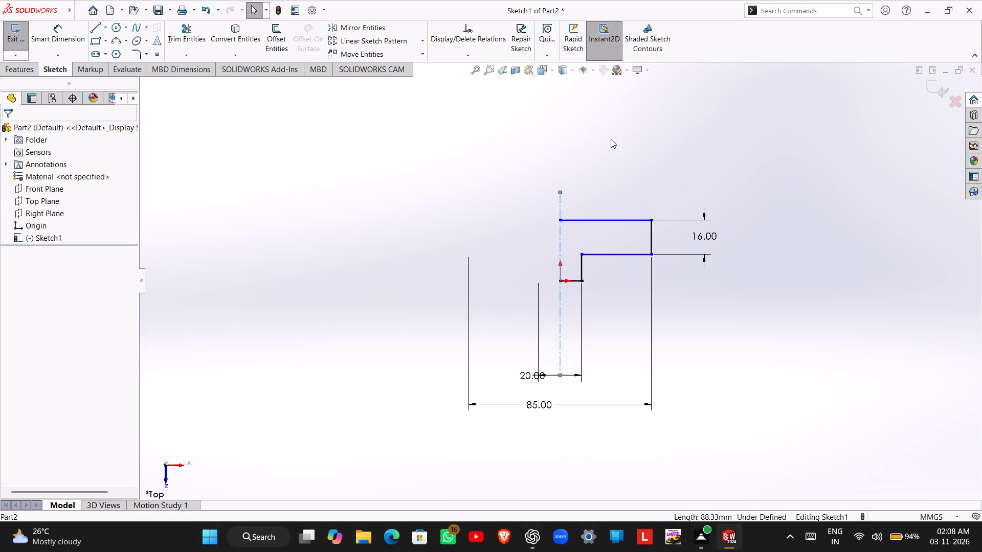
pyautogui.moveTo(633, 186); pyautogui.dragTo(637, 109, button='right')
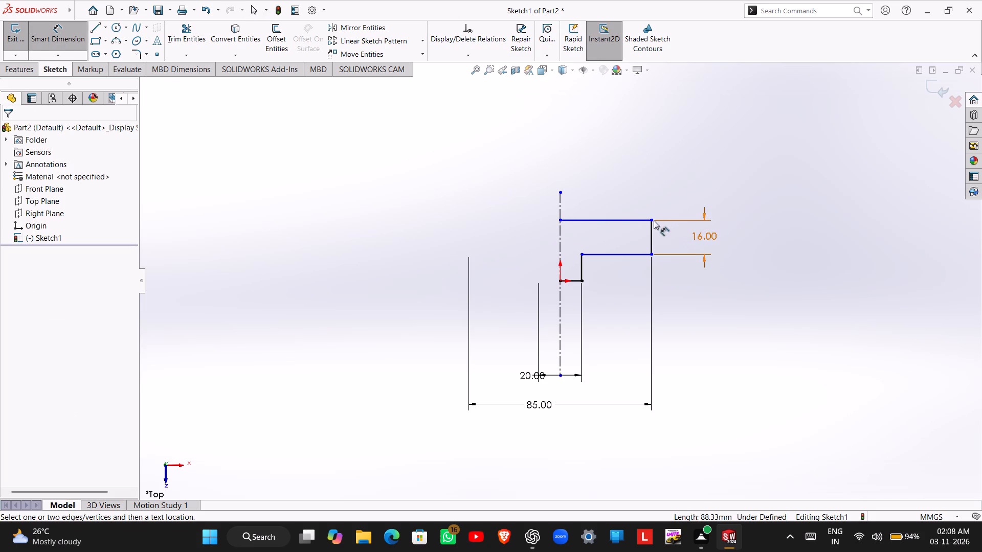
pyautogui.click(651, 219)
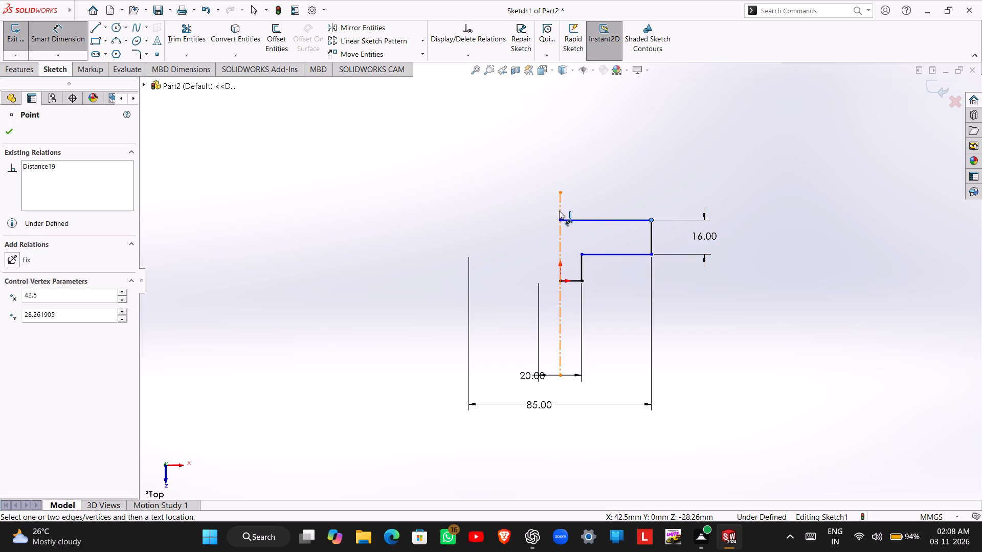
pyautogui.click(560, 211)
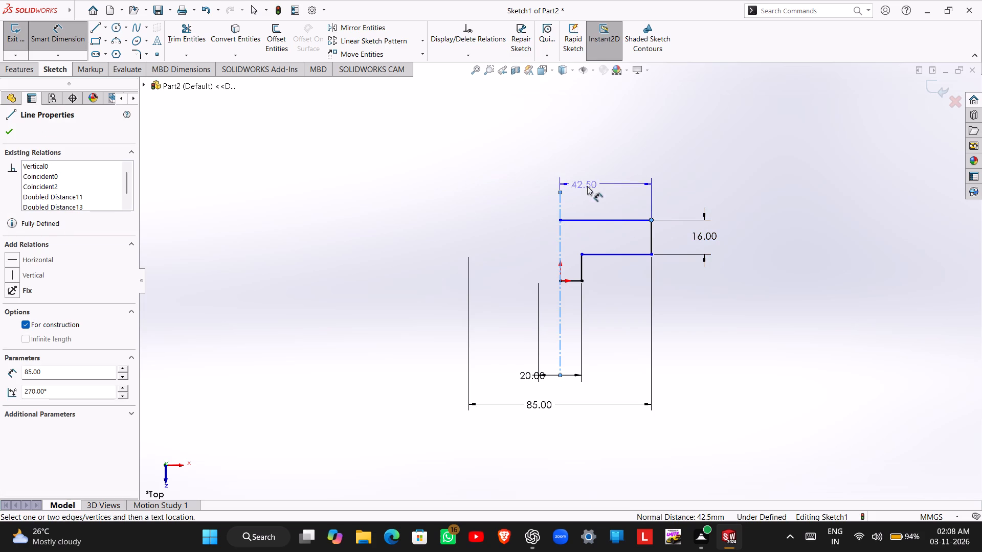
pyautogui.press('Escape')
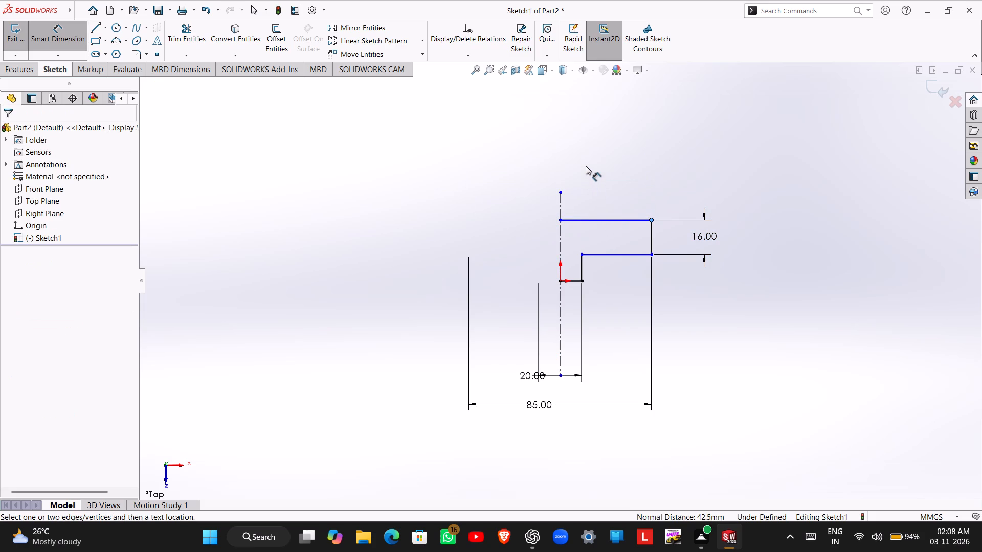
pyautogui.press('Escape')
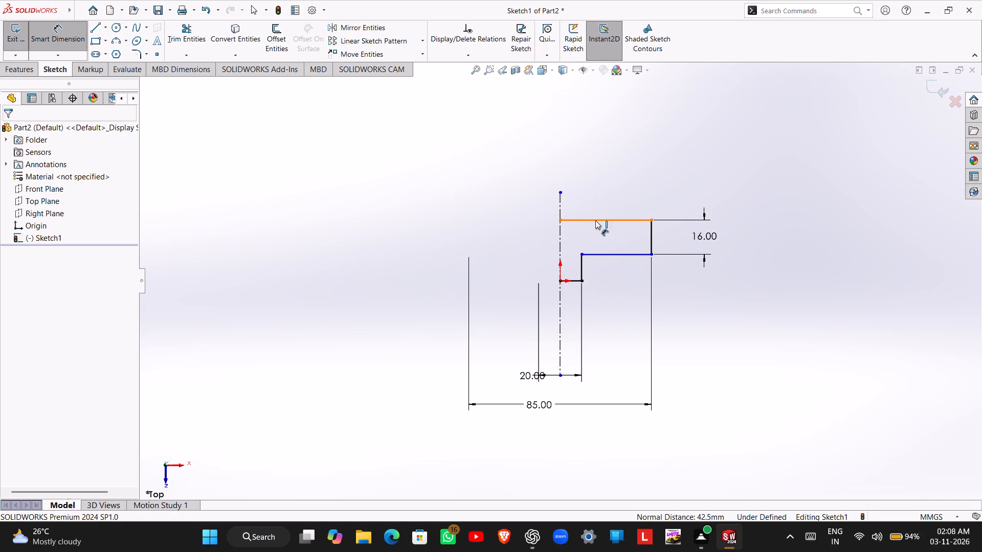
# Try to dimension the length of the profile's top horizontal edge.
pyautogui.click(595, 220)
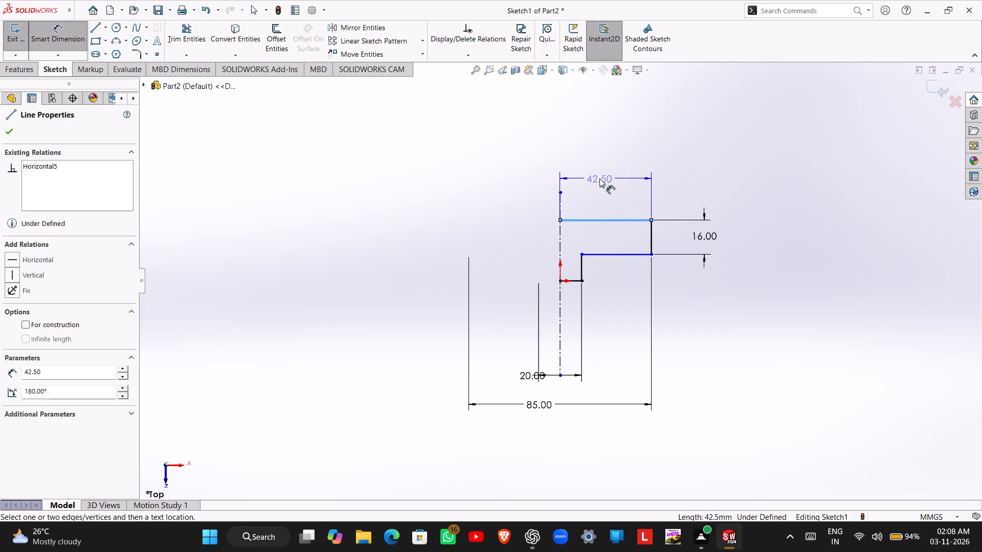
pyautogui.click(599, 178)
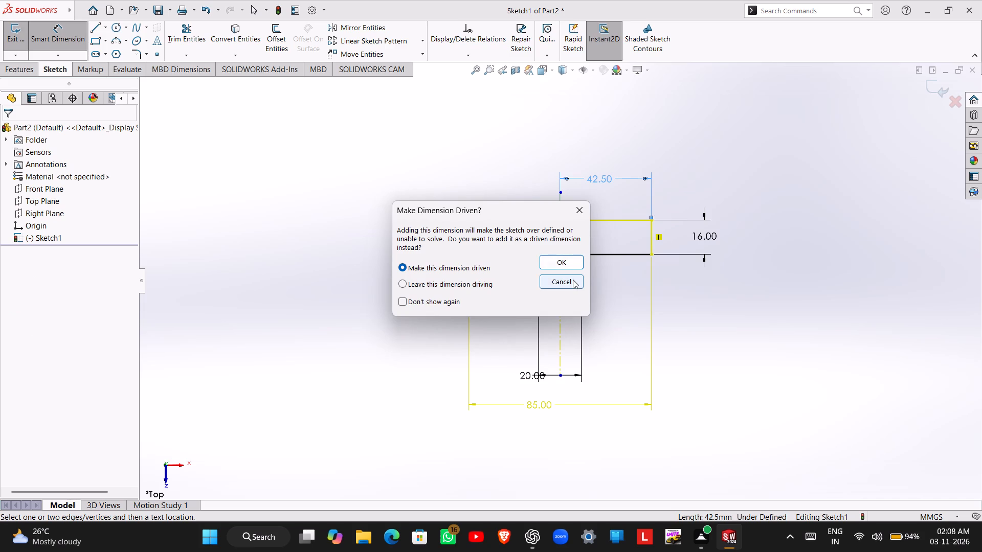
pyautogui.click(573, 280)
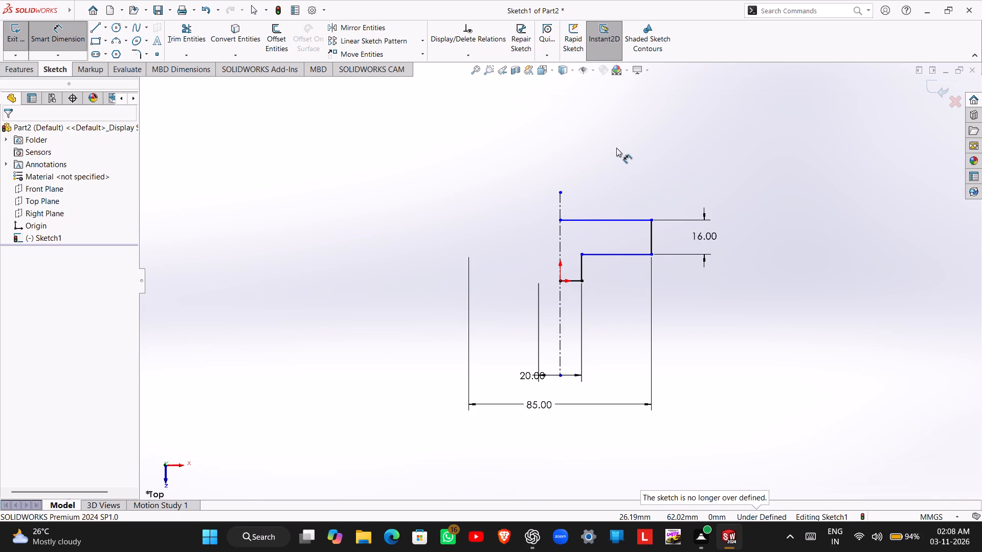
# Undo all the dimensions, profile lines and the centreline back to the empty sketch on the Top Plane.
pyautogui.hotkey('ctrl', 'z')
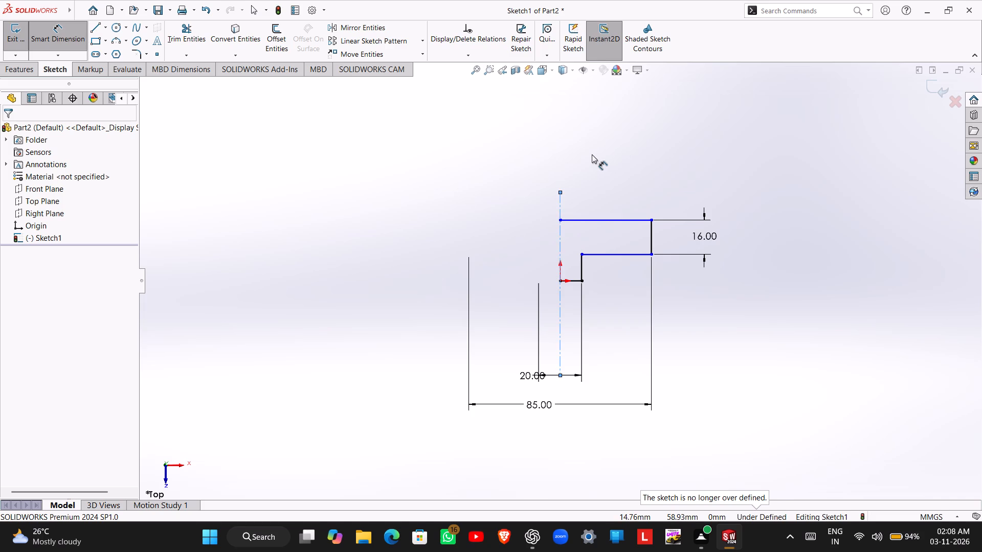
pyautogui.hotkey('ctrl', 'z')
pyautogui.hotkey('ctrl', 'z')
pyautogui.hotkey('ctrl', 'z')
pyautogui.hotkey('ctrl', 'z')
pyautogui.hotkey('ctrl', 'z')
pyautogui.hotkey('ctrl', 'z')
pyautogui.hotkey('ctrl', 'z')
pyautogui.hotkey('ctrl', 'z')
pyautogui.hotkey('ctrl', 'z')
pyautogui.hotkey('ctrl', 'z')
pyautogui.hotkey('ctrl', 'z')
pyautogui.hotkey('ctrl', 'z')
pyautogui.hotkey('ctrl', 'z')
pyautogui.hotkey('ctrl', 'z')
pyautogui.hotkey('ctrl', 'z')
pyautogui.hotkey('ctrl', 'z')
pyautogui.hotkey('ctrl', 'z')
pyautogui.hotkey('ctrl', 'z')
pyautogui.hotkey('ctrl', 'z')
pyautogui.hotkey('ctrl', 'z')
pyautogui.hotkey('ctrl', 'z')
pyautogui.hotkey('ctrl', 'z')
pyautogui.hotkey('ctrl', 'z')
pyautogui.hotkey('ctrl', 'z')
pyautogui.hotkey('ctrl', 'z')
pyautogui.hotkey('ctrl', 'z')
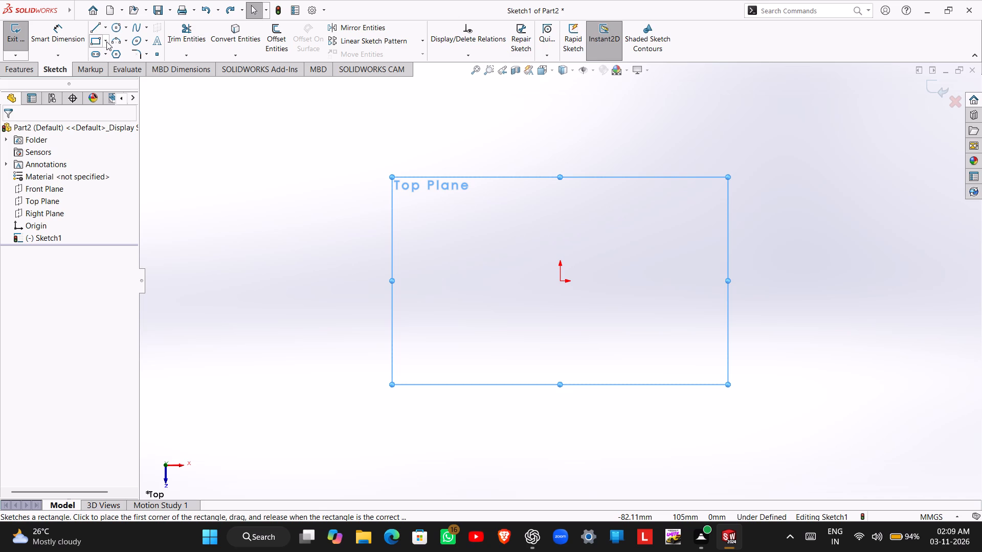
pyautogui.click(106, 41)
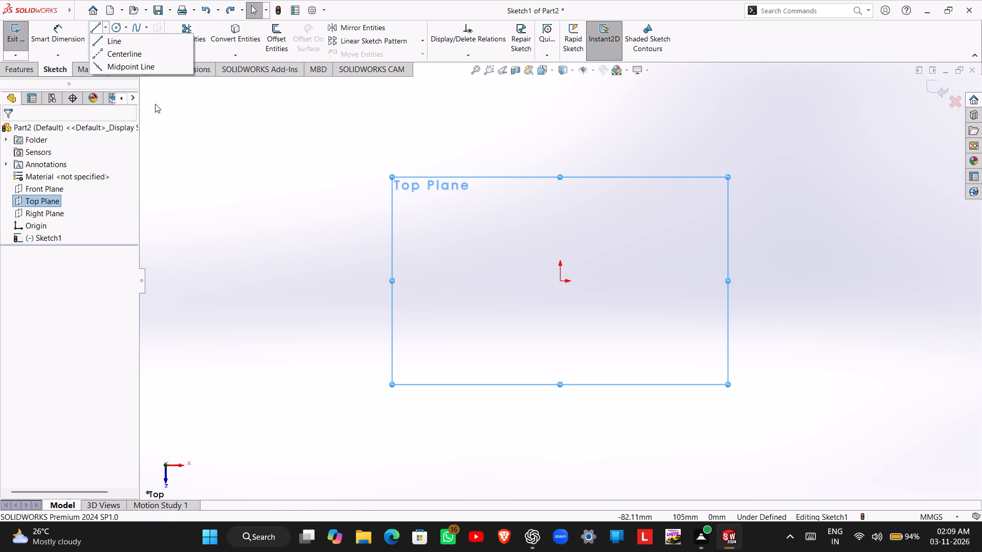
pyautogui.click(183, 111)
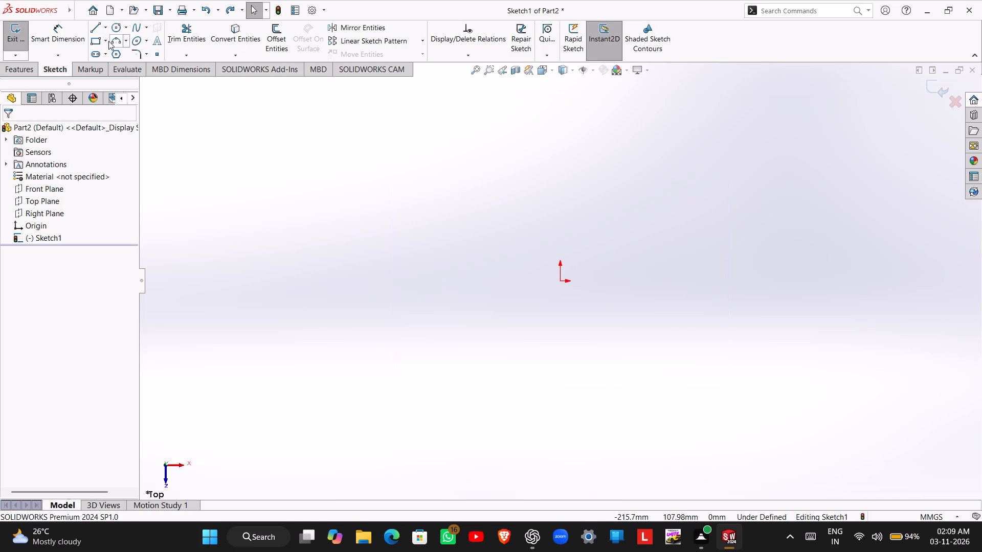
# Sketch a centre rectangle about 109 mm wide and 68 mm high, centred on the origin of the Top Plane sketch.
pyautogui.click(108, 39)
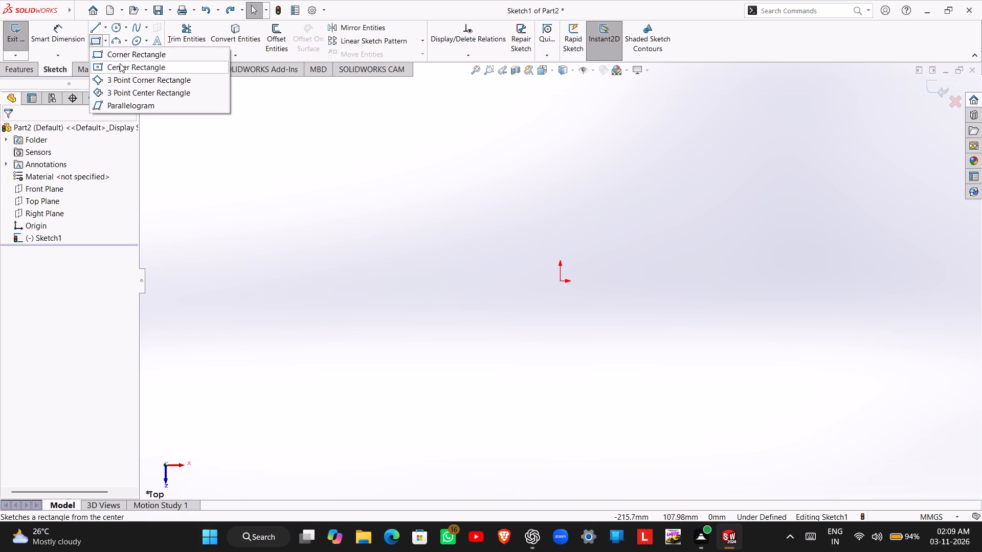
pyautogui.click(120, 63)
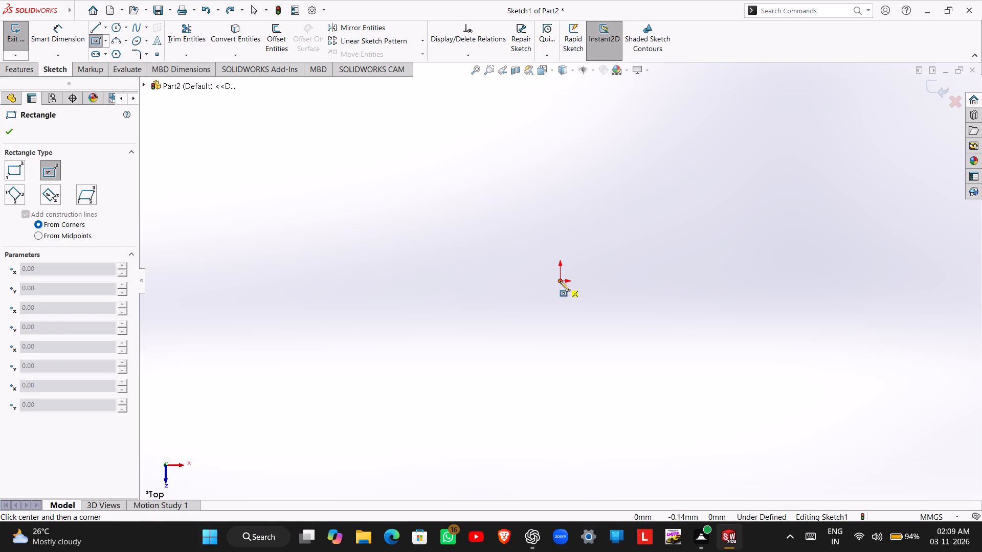
pyautogui.click(560, 281)
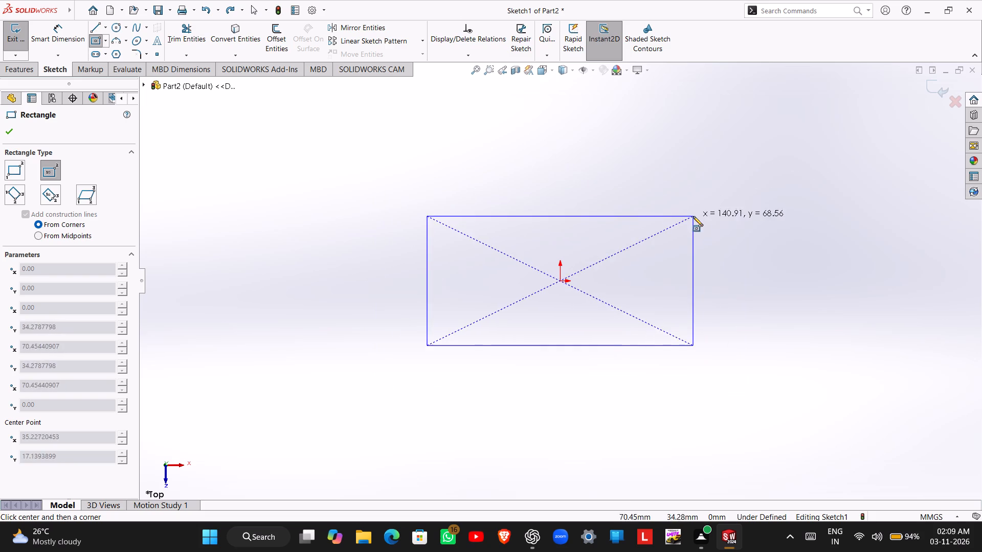
pyautogui.click(663, 217)
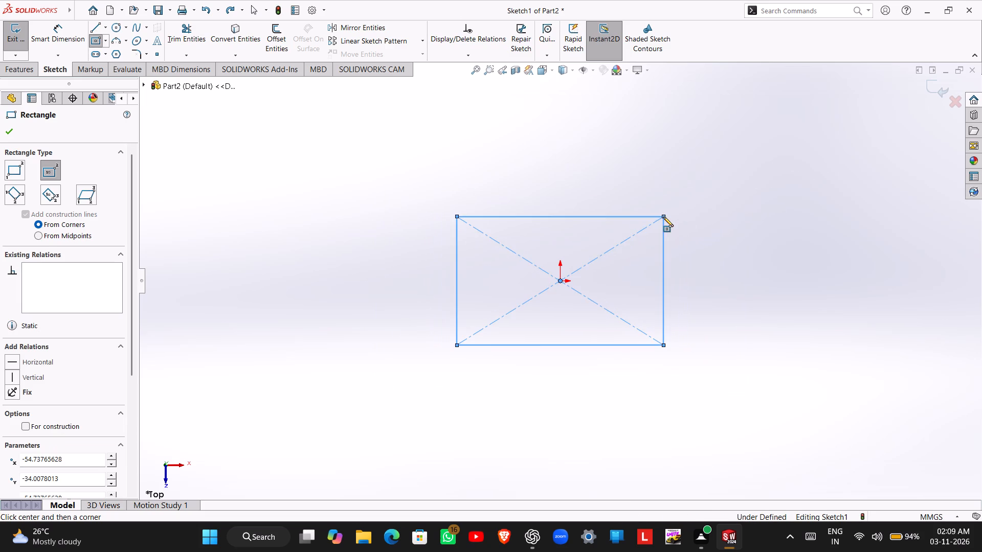
pyautogui.press('Escape')
# Dimension the rectangle at 60 mm high and 85 mm wide.
pyautogui.moveTo(731, 357); pyautogui.dragTo(742, 275, button='right')
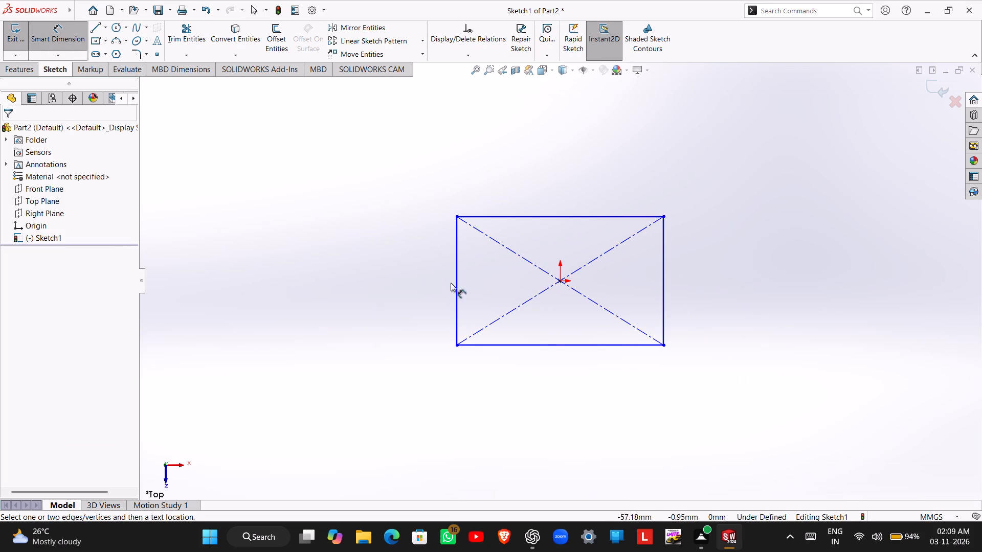
pyautogui.click(457, 280)
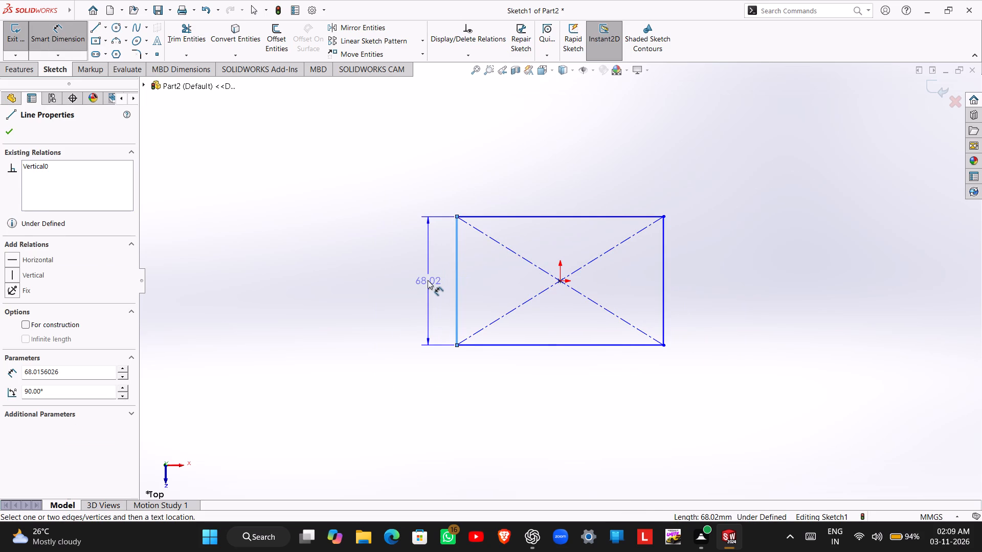
pyautogui.click(427, 280)
pyautogui.write('60')
pyautogui.press('Return')
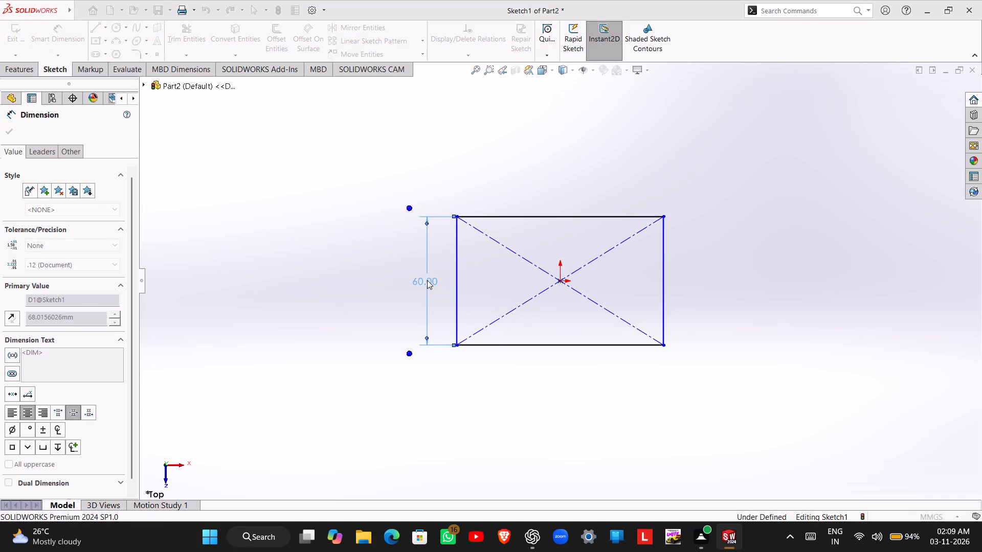
pyautogui.click(493, 343)
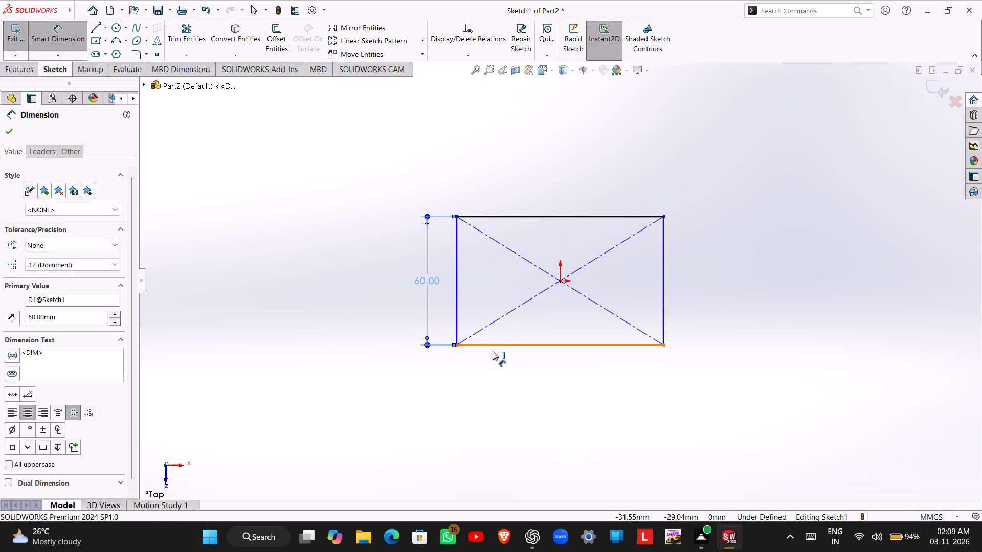
pyautogui.click(501, 381)
pyautogui.write('85')
pyautogui.press('Return')
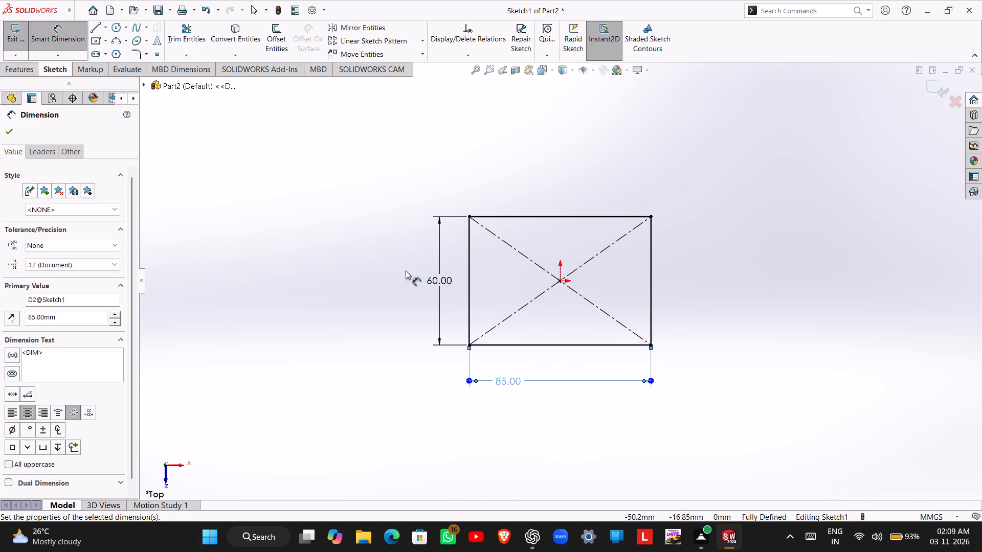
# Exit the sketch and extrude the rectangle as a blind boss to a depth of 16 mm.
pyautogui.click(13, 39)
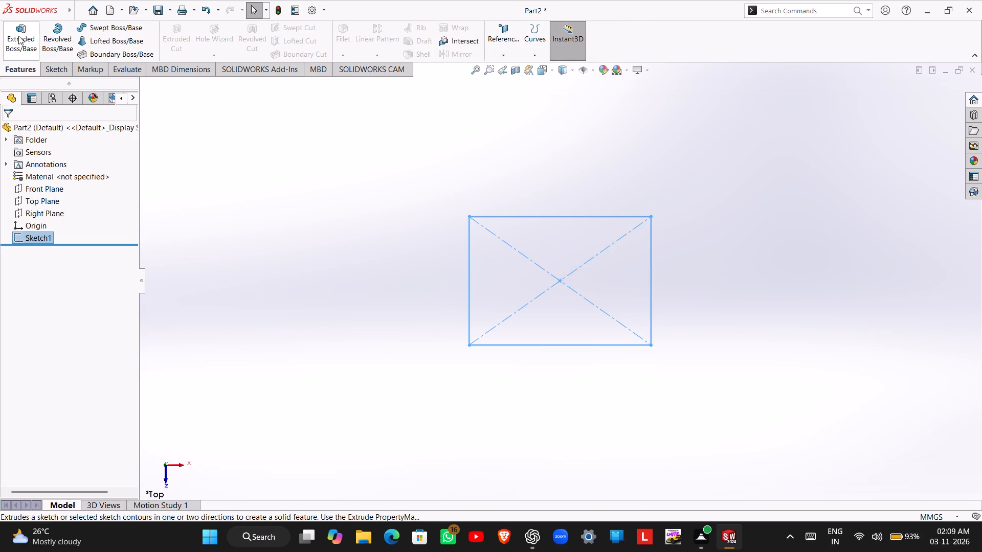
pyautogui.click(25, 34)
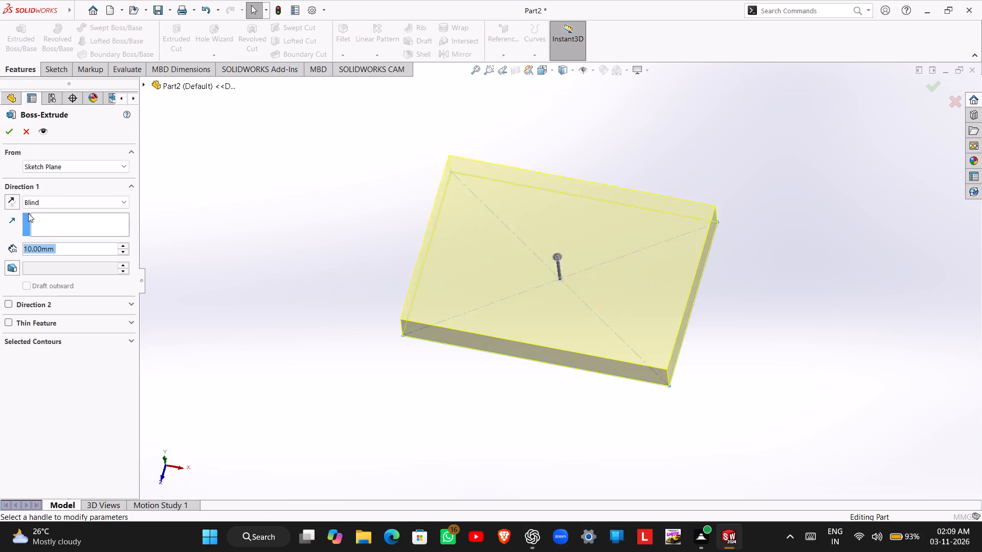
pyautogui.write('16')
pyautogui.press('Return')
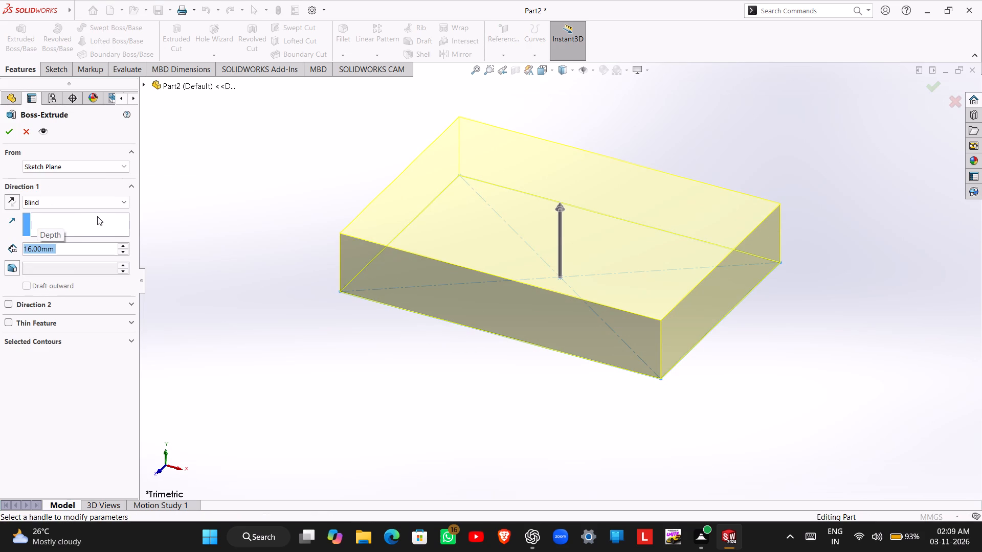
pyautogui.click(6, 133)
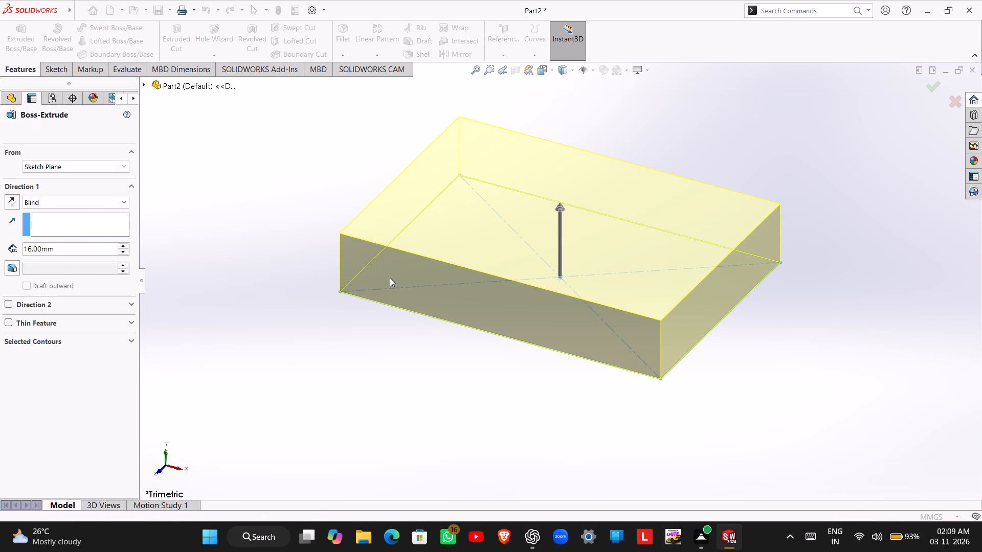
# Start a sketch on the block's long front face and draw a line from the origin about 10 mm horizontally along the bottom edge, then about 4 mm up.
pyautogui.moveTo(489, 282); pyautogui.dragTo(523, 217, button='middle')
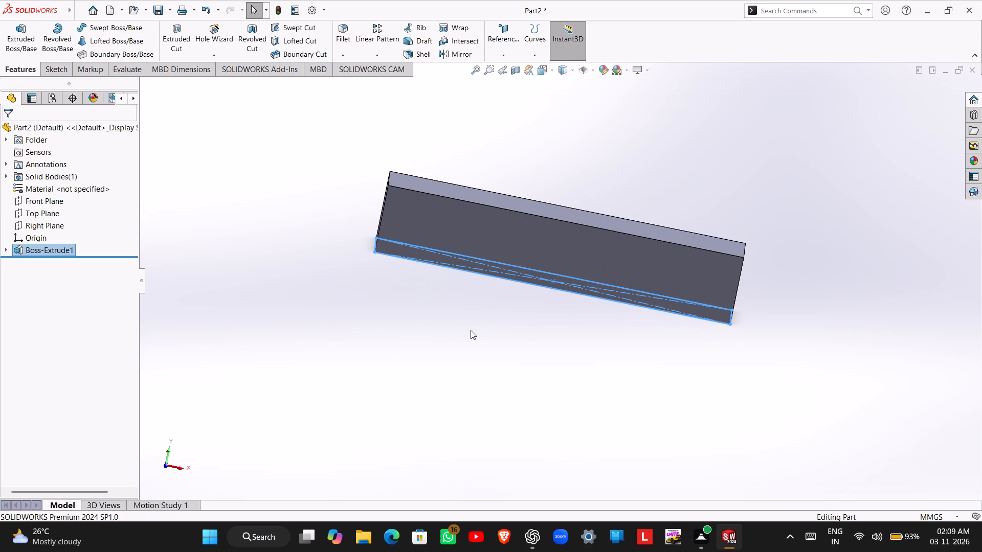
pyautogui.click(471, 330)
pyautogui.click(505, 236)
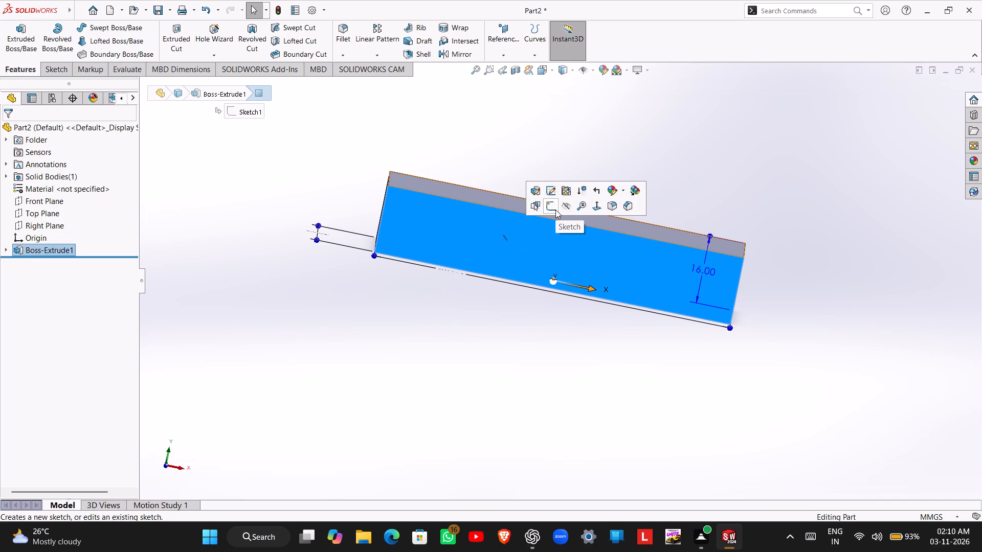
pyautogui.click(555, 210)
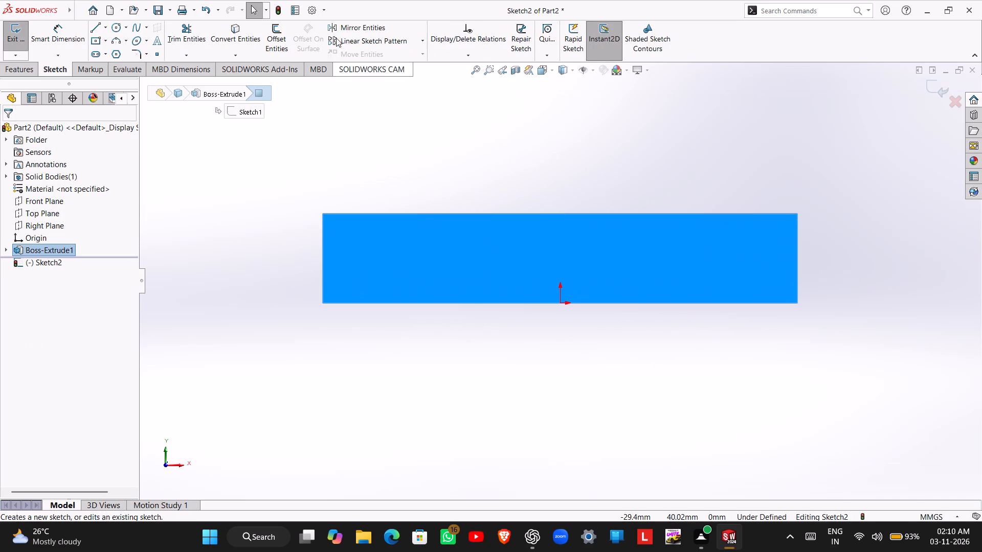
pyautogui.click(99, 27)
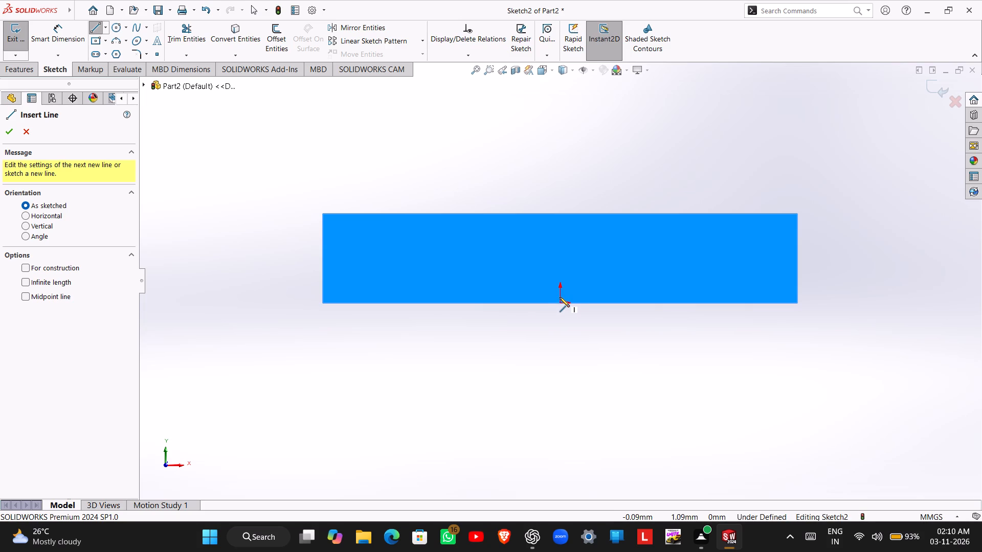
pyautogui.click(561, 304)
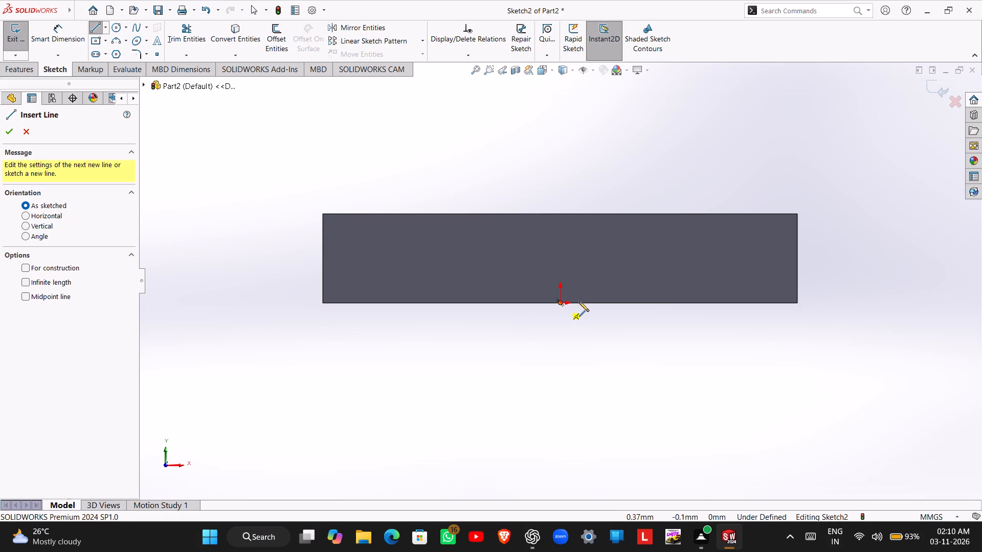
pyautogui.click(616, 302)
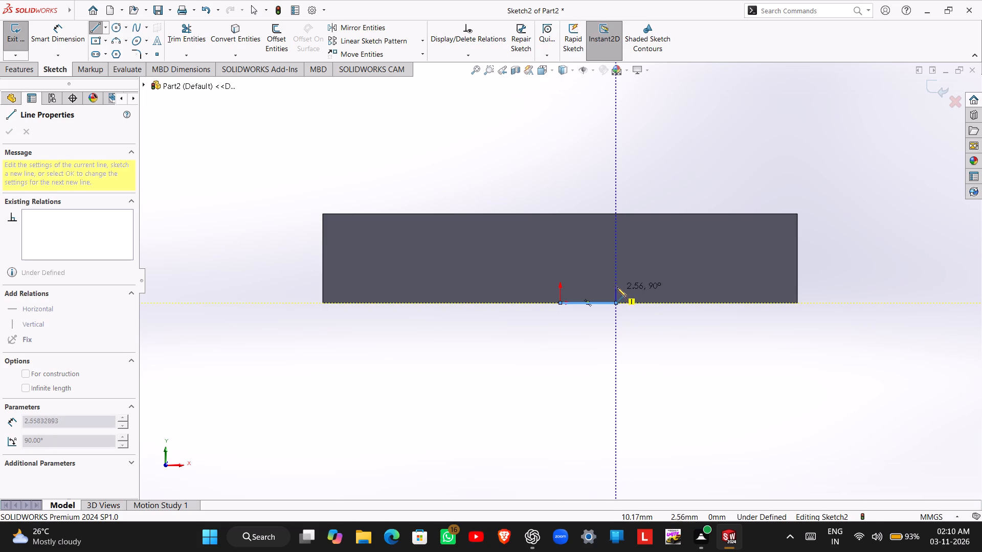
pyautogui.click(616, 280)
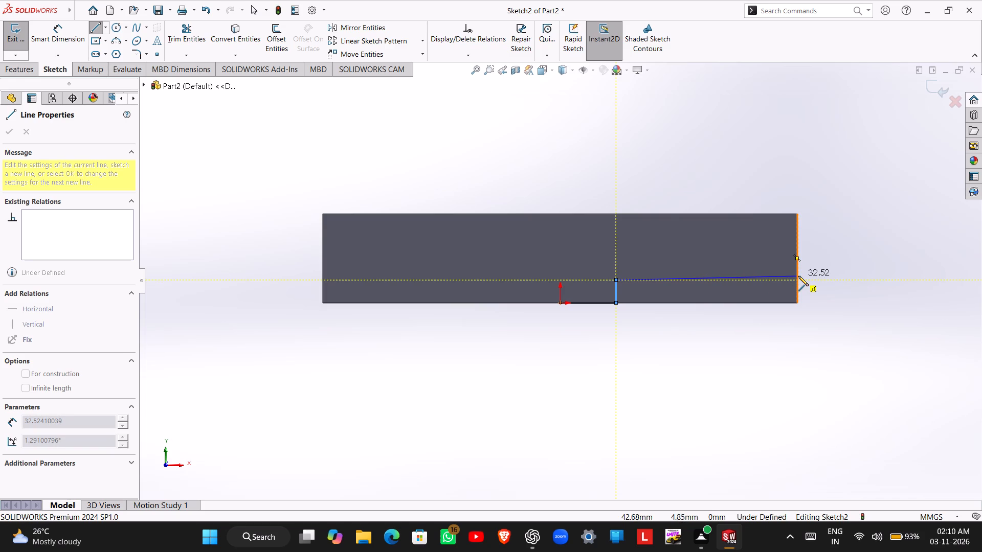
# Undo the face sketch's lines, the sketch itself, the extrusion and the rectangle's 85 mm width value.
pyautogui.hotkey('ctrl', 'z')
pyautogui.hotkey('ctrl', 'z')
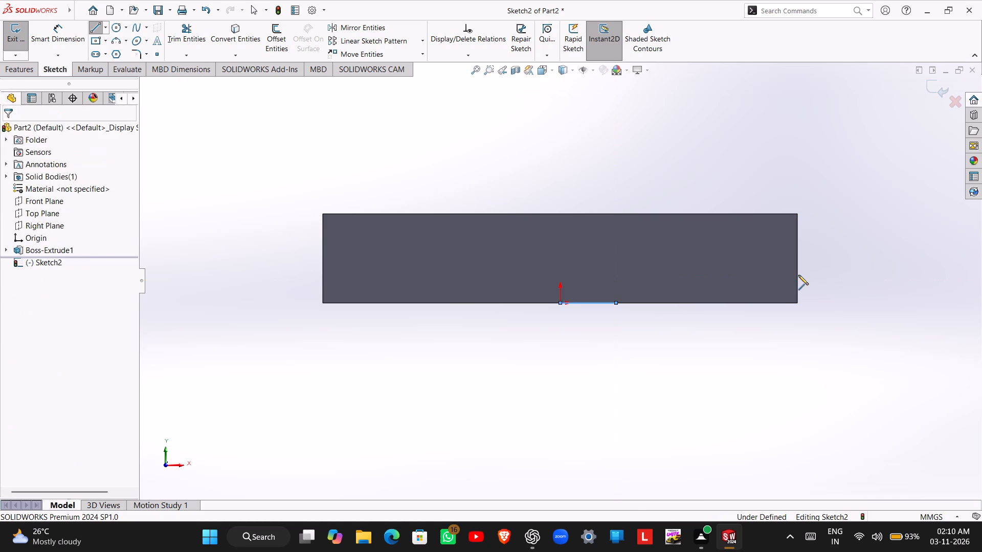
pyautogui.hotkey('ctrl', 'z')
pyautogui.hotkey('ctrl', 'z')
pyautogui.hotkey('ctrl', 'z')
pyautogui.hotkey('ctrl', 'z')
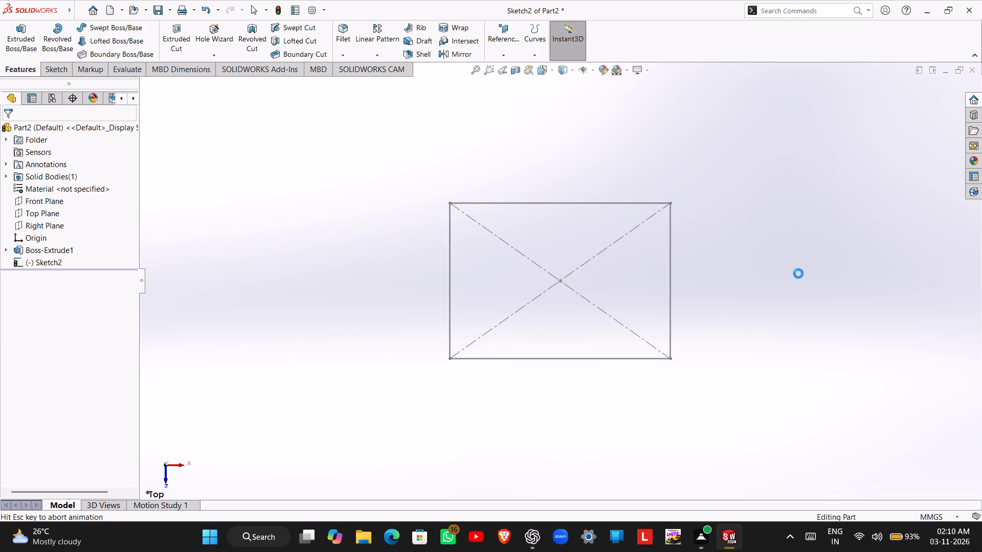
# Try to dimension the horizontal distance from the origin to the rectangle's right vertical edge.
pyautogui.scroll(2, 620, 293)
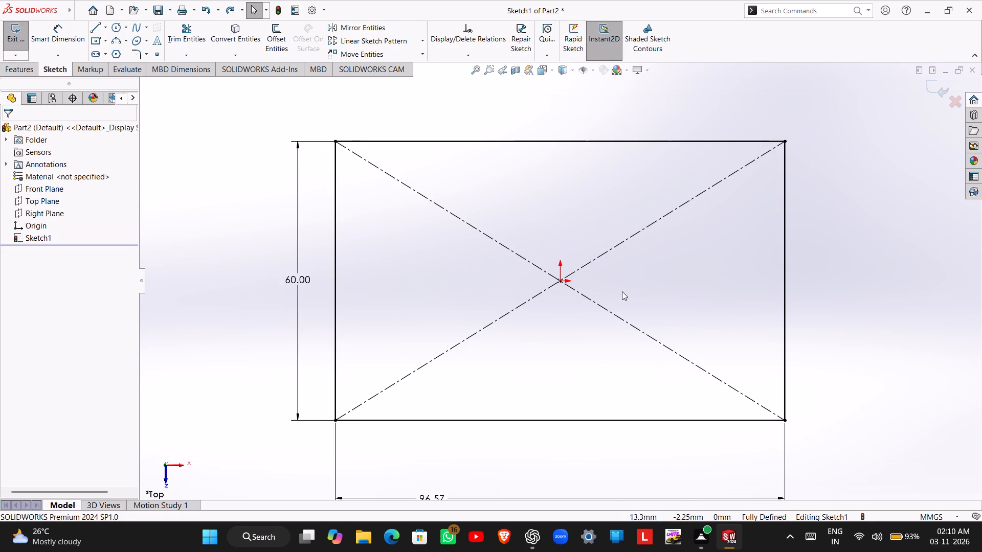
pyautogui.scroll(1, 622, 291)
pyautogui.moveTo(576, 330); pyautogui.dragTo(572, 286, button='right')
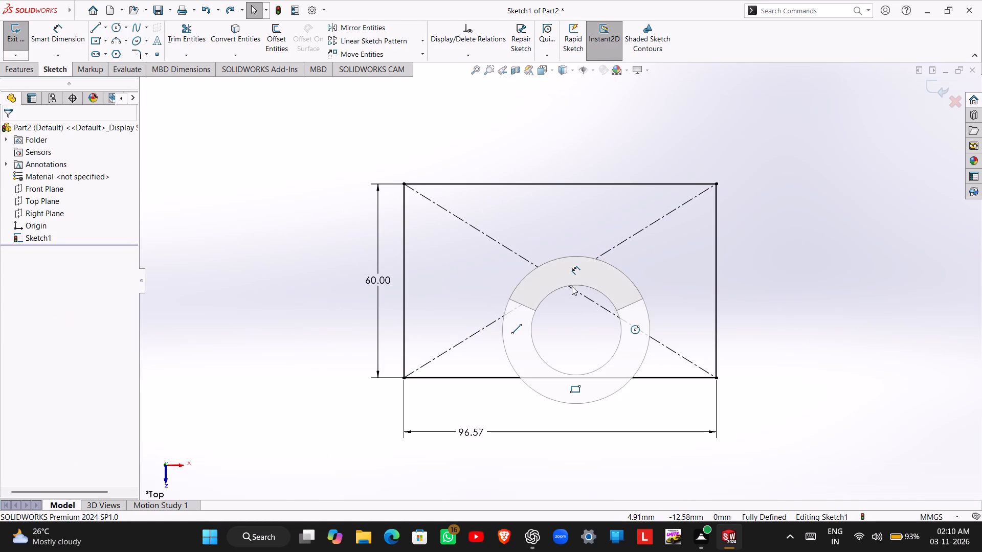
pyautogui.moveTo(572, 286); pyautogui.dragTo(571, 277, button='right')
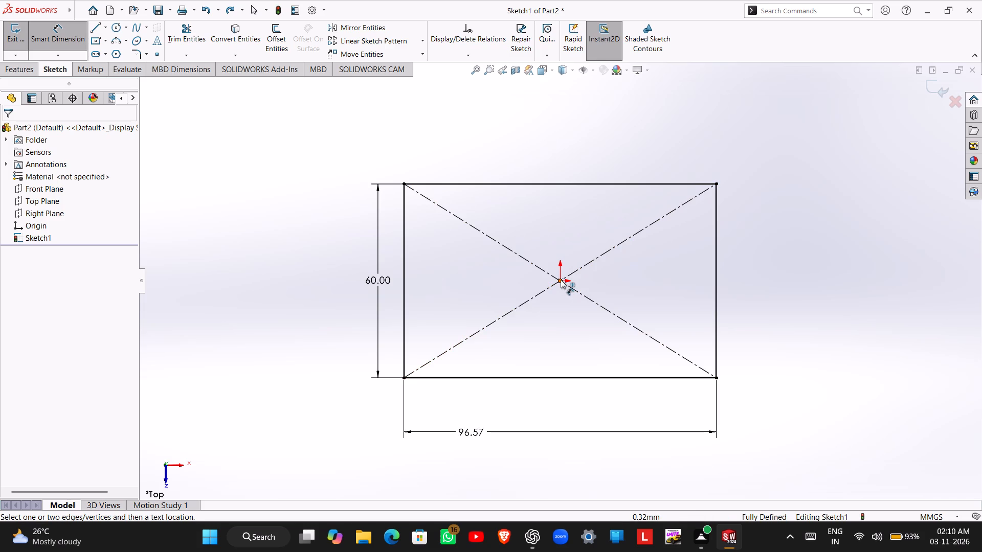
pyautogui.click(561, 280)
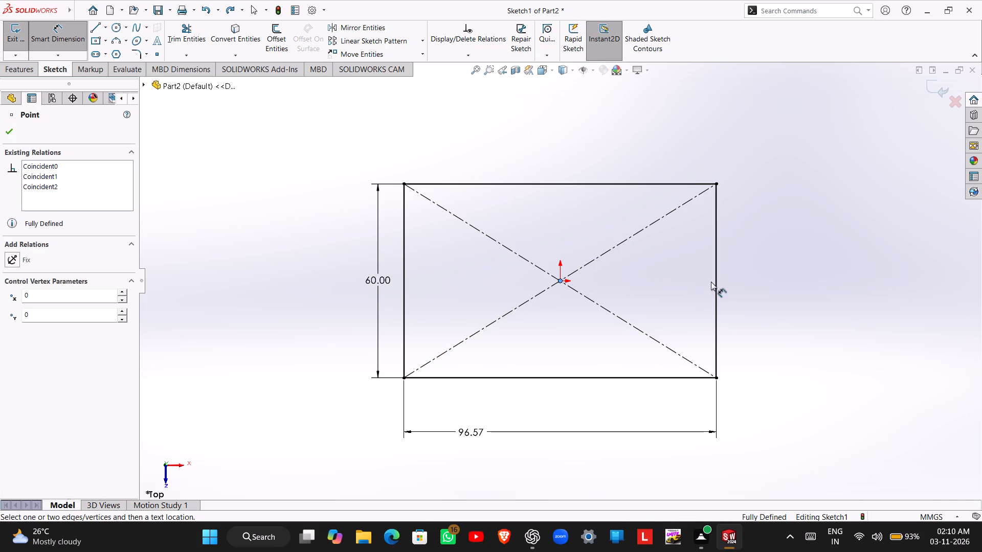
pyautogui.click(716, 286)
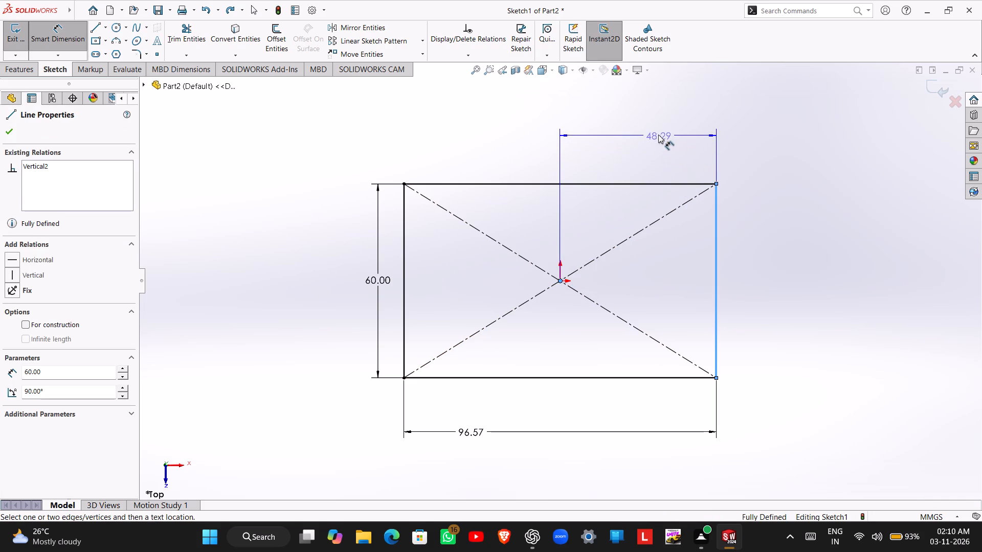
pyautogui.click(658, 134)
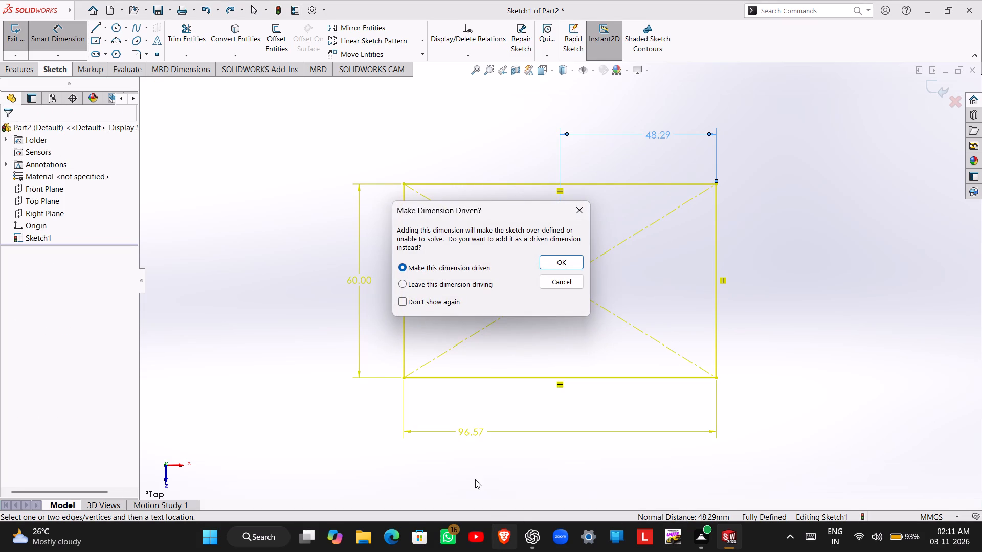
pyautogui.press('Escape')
# Set the rectangle's width dimension to 85 mm.
pyautogui.click(480, 435)
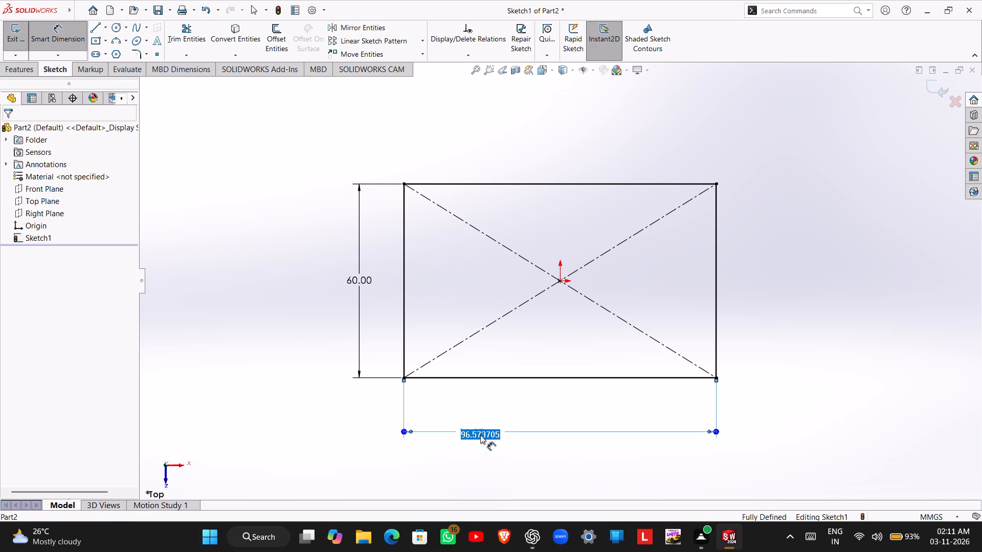
pyautogui.press('Escape')
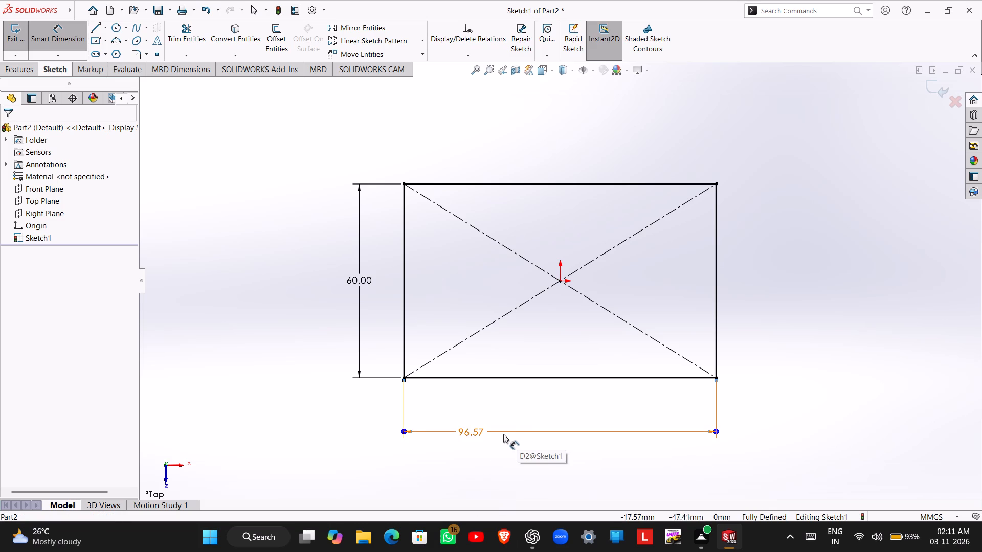
pyautogui.doubleClick(480, 435)
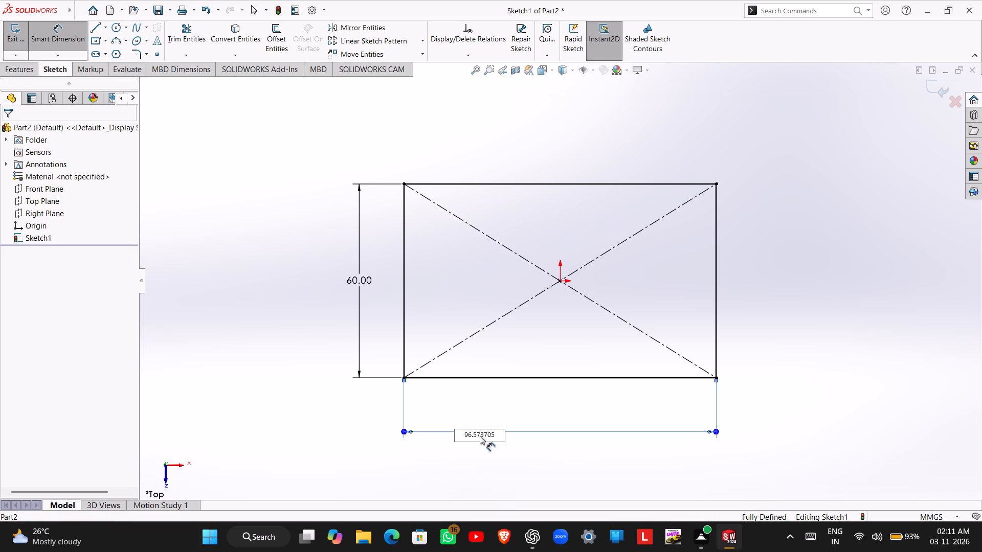
pyautogui.moveTo(495, 435); pyautogui.dragTo(448, 432)
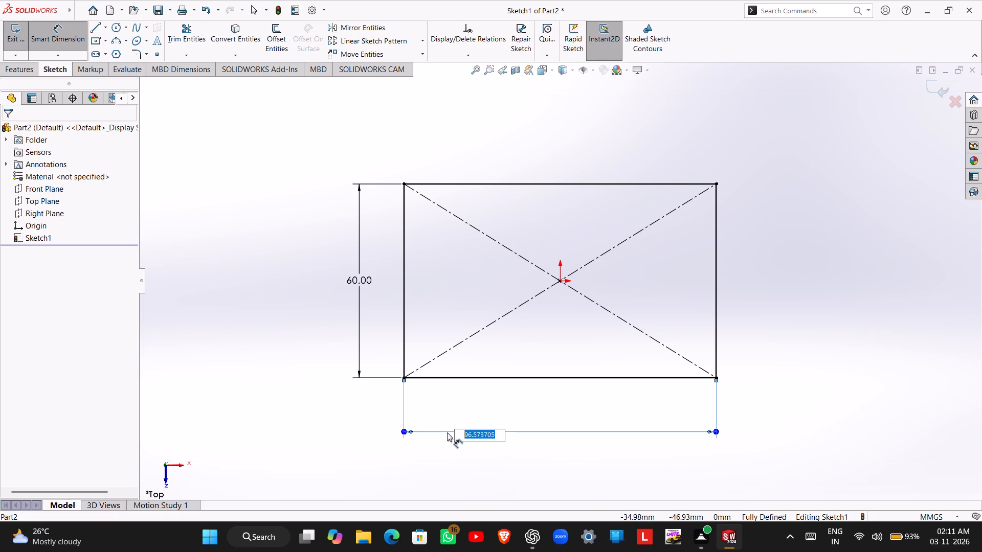
pyautogui.write('85')
pyautogui.press('Return')
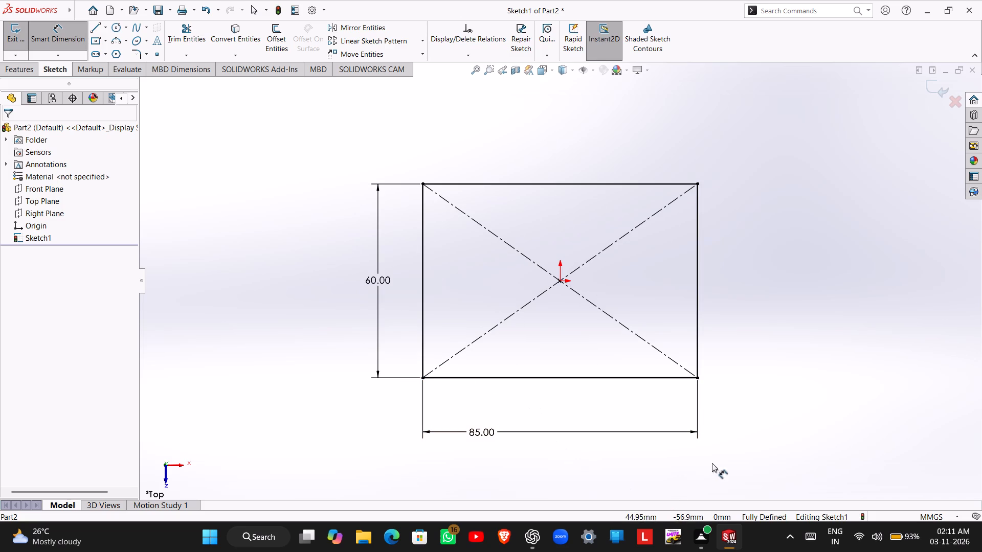
pyautogui.press('Escape')
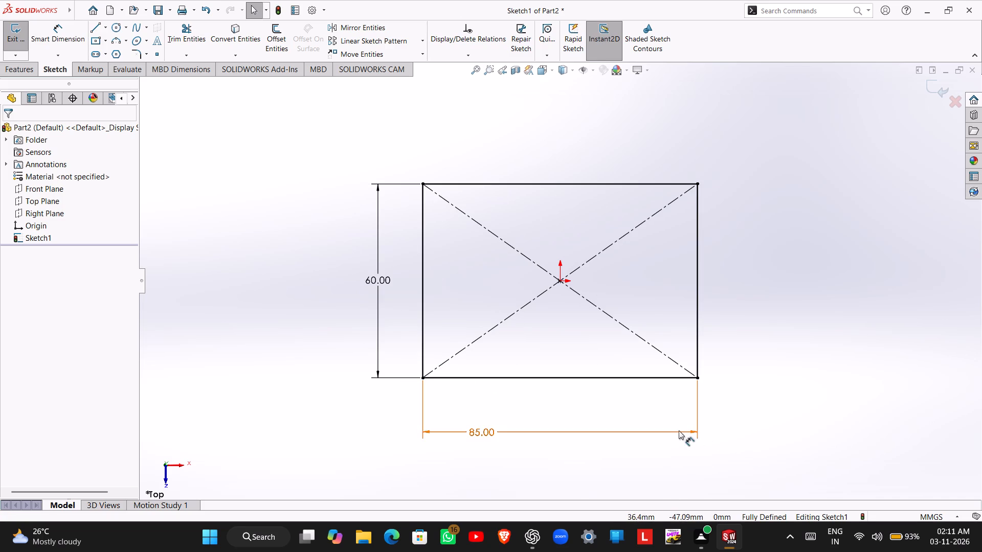
# Delete the rectangle's 85 mm width dimension.
pyautogui.click(681, 432)
pyautogui.press('Delete')
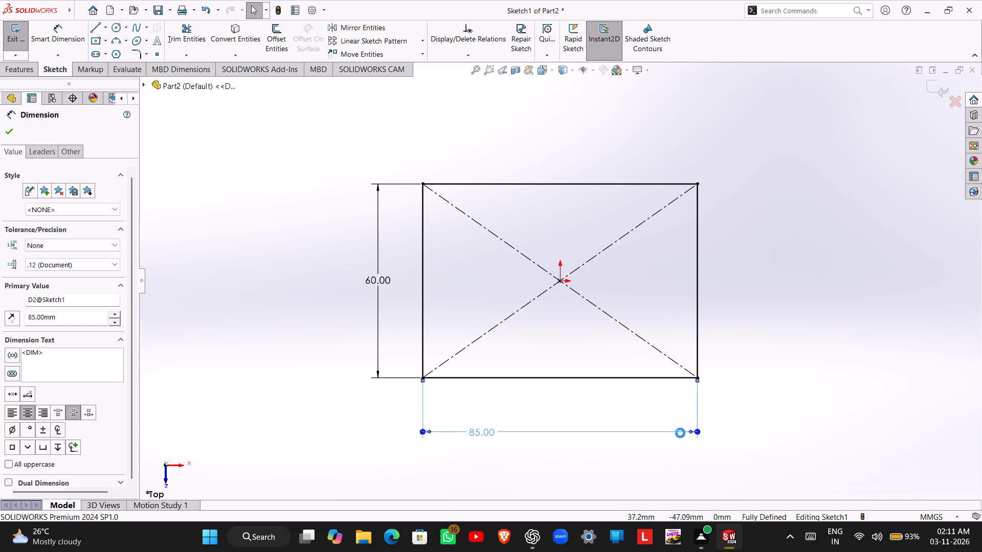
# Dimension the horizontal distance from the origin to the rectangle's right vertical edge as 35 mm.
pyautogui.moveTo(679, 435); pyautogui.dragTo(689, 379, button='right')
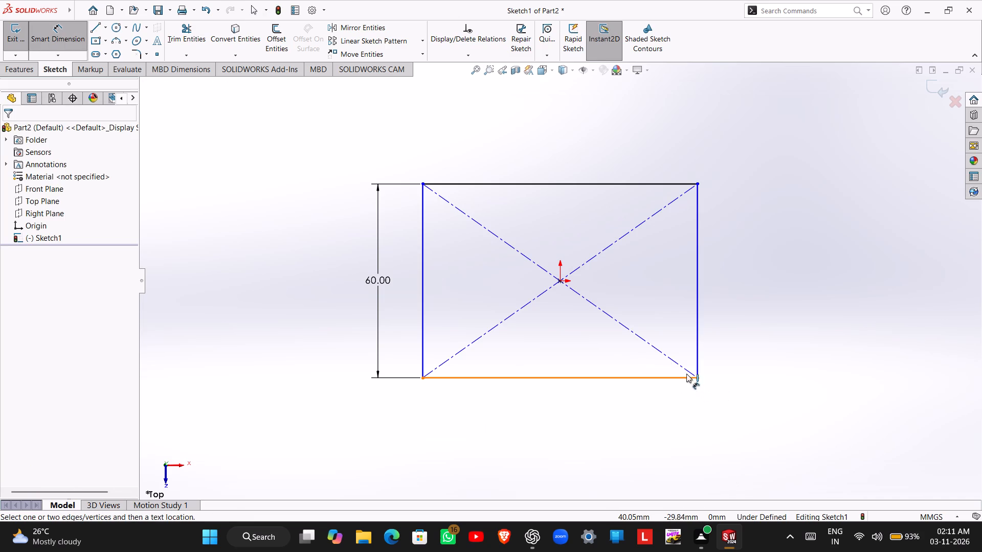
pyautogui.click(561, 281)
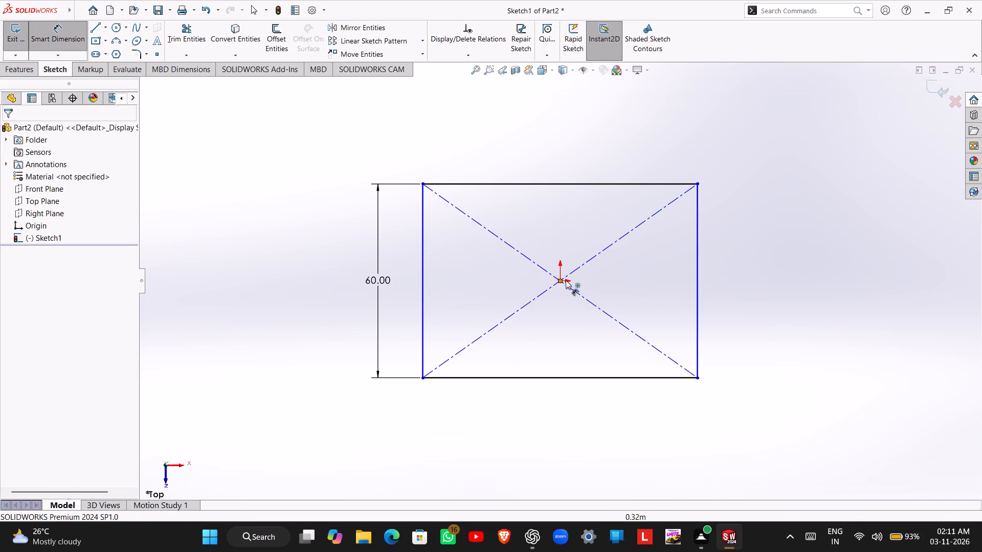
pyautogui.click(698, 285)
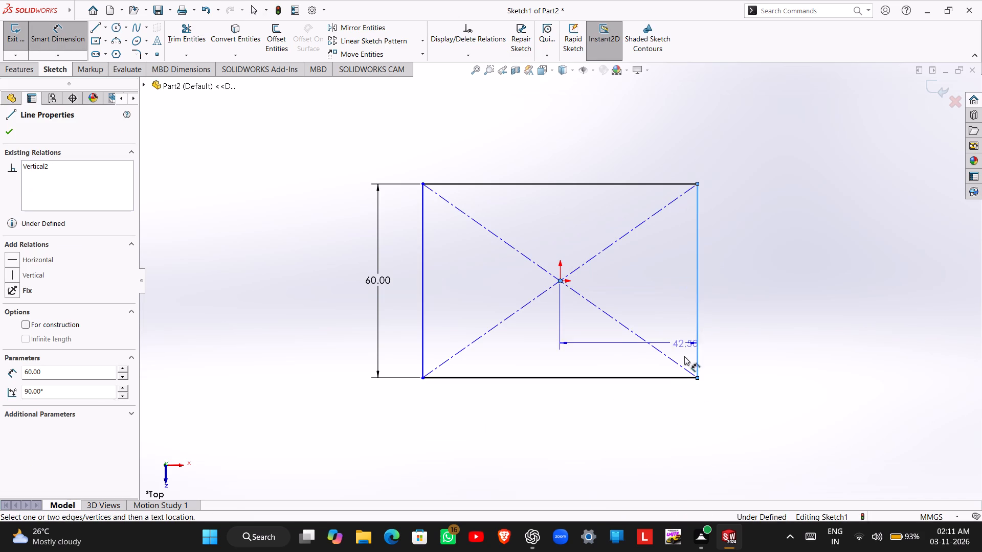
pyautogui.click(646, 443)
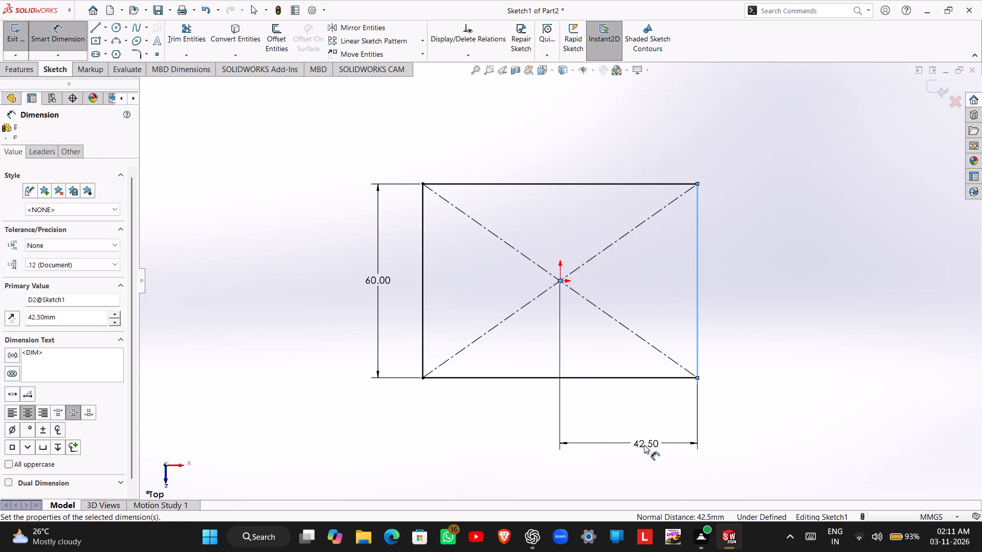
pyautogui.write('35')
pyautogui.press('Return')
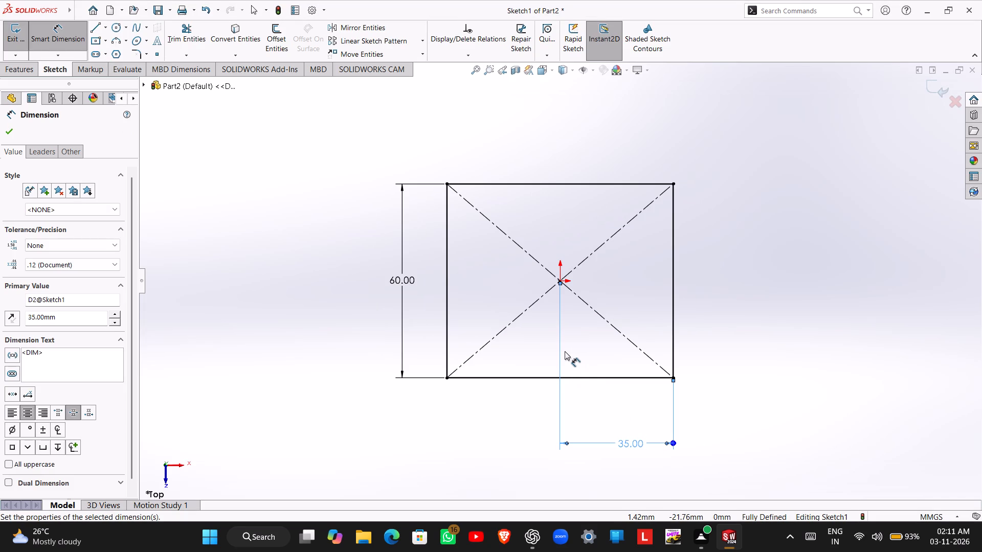
# Undo the 35 mm dimension, the rectangle's 60 mm height, the centre rectangle and its whole Top Plane sketch.
pyautogui.hotkey('ctrl', 'y')
pyautogui.hotkey('ctrl', 'y')
pyautogui.hotkey('ctrl', 'y')
pyautogui.hotkey('ctrl', 'y')
pyautogui.hotkey('ctrl', 'y')
pyautogui.hotkey('ctrl', 'y')
pyautogui.hotkey('ctrl', 'y')
pyautogui.hotkey('ctrl', 'y')
pyautogui.hotkey('ctrl', 'z')
pyautogui.hotkey('ctrl', 'z')
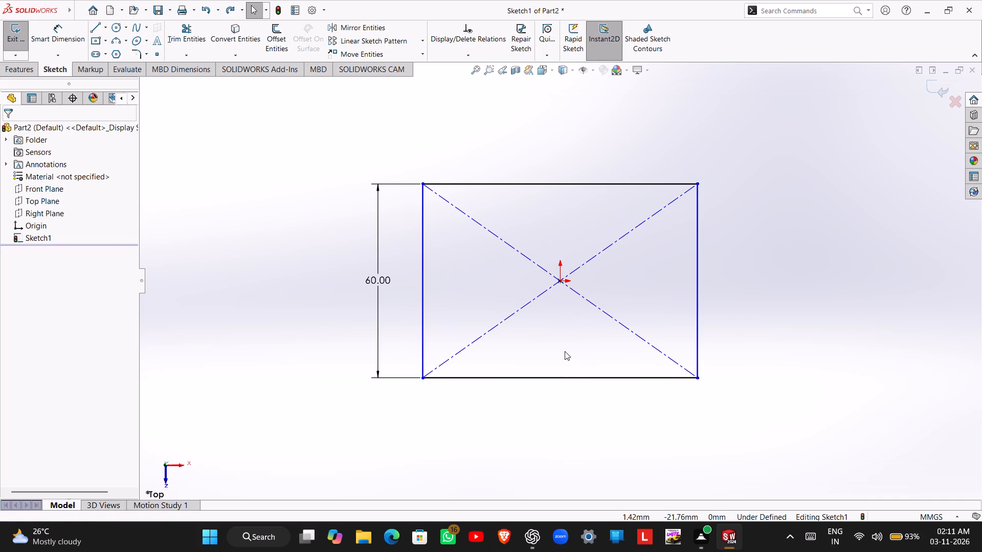
pyautogui.hotkey('ctrl', 'z')
pyautogui.hotkey('ctrl', 'z')
pyautogui.hotkey('ctrl', 'z')
pyautogui.hotkey('ctrl', 'z')
pyautogui.hotkey('ctrl', 'z')
pyautogui.hotkey('ctrl', 'z')
pyautogui.hotkey('ctrl', 'z')
pyautogui.hotkey('ctrl', 'z')
pyautogui.hotkey('ctrl', 'z')
pyautogui.hotkey('ctrl', 'z')
pyautogui.hotkey('ctrl', 'z')
pyautogui.hotkey('ctrl', 'z')
pyautogui.hotkey('ctrl', 'z')
pyautogui.hotkey('ctrl', 'z')
pyautogui.hotkey('ctrl', 'z')
pyautogui.hotkey('ctrl', 'z')
pyautogui.hotkey('ctrl', 'z')
pyautogui.hotkey('ctrl', 'z')
pyautogui.hotkey('ctrl', 'z')
pyautogui.hotkey('ctrl', 'z')
pyautogui.hotkey('ctrl', 'z')
pyautogui.hotkey('ctrl', 'z')
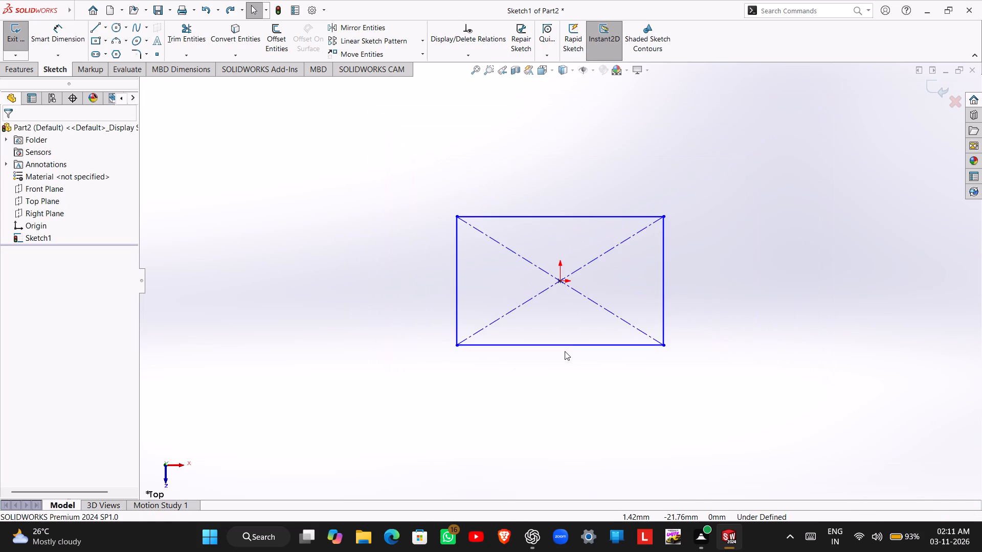
pyautogui.hotkey('ctrl', 'z')
pyautogui.hotkey('ctrl', 'z')
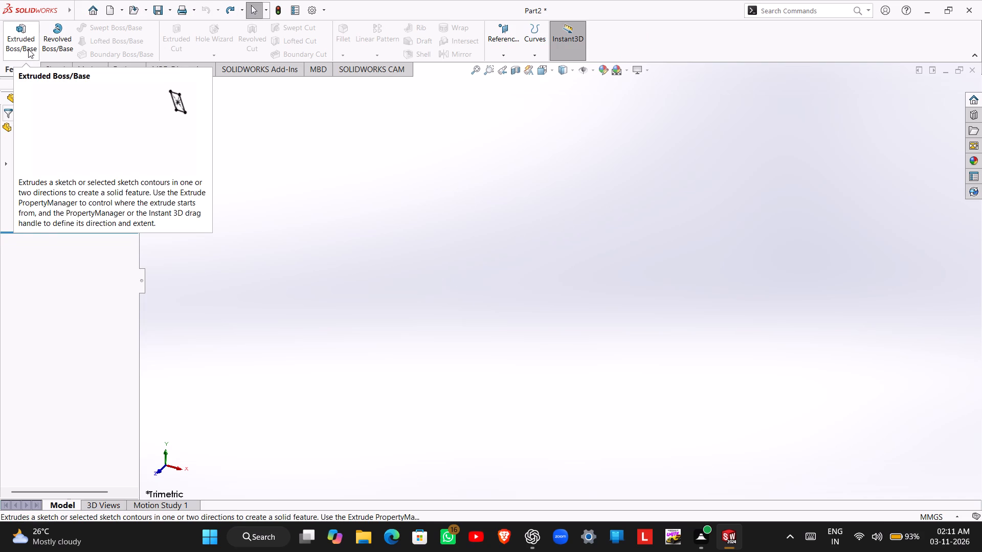
# Start an Extruded Boss/Base sketch on the Top Plane and draw a corner rectangle about 88 by 52 mm, with its lower edge level with the origin.
pyautogui.click(28, 48)
pyautogui.click(420, 267)
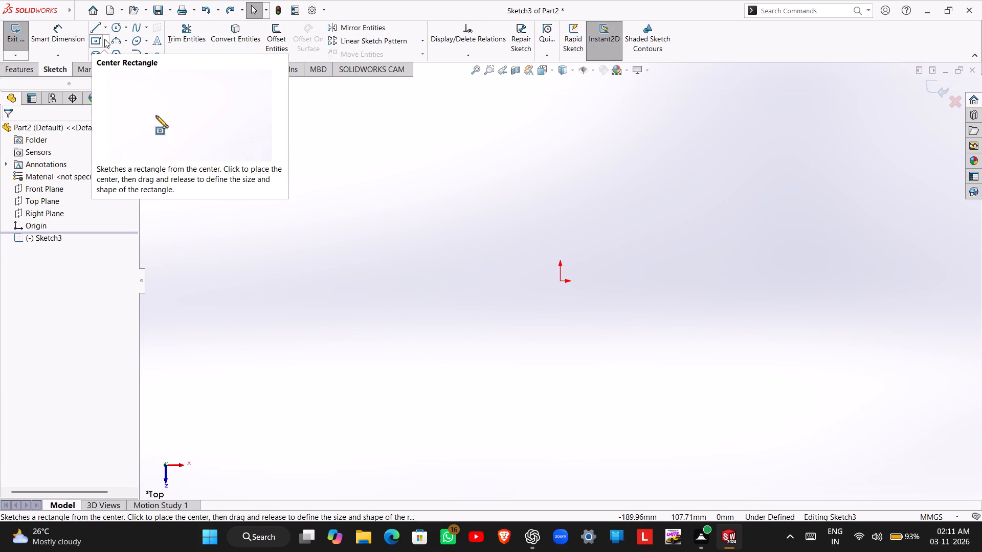
pyautogui.click(104, 39)
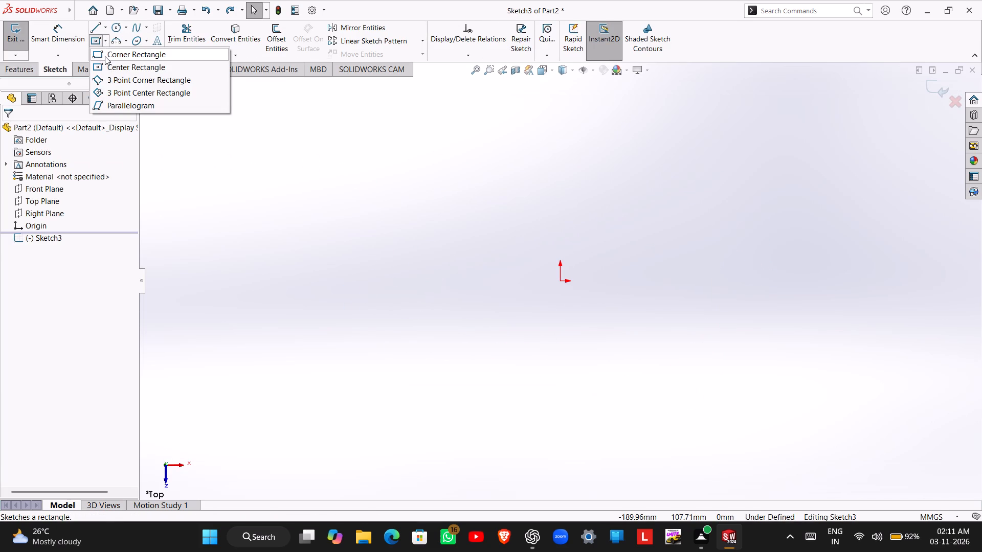
pyautogui.click(105, 56)
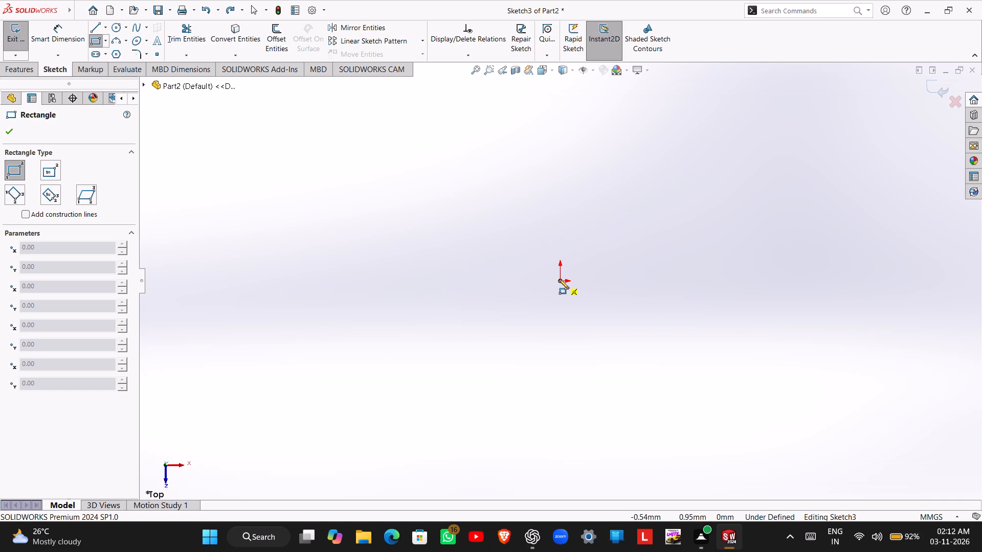
pyautogui.click(499, 279)
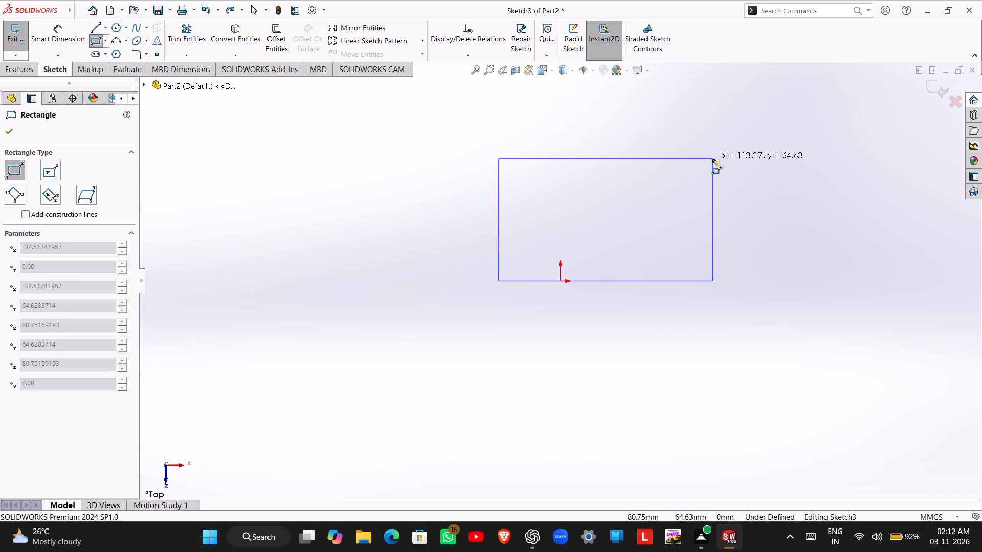
pyautogui.click(664, 182)
pyautogui.press('Escape')
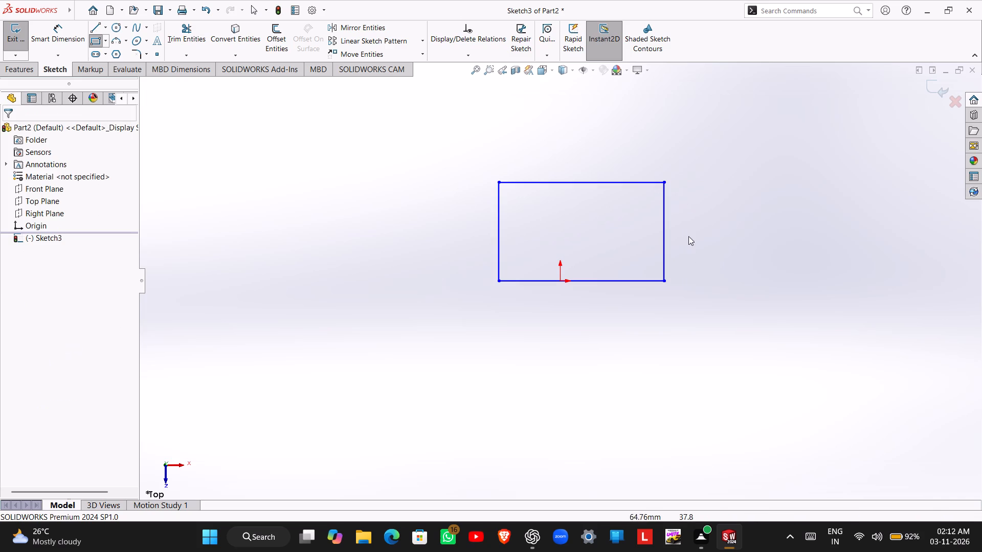
# Dimension the rectangle's left edge as 60 mm and its lower edge as 85 mm.
pyautogui.moveTo(701, 289); pyautogui.dragTo(688, 190, button='right')
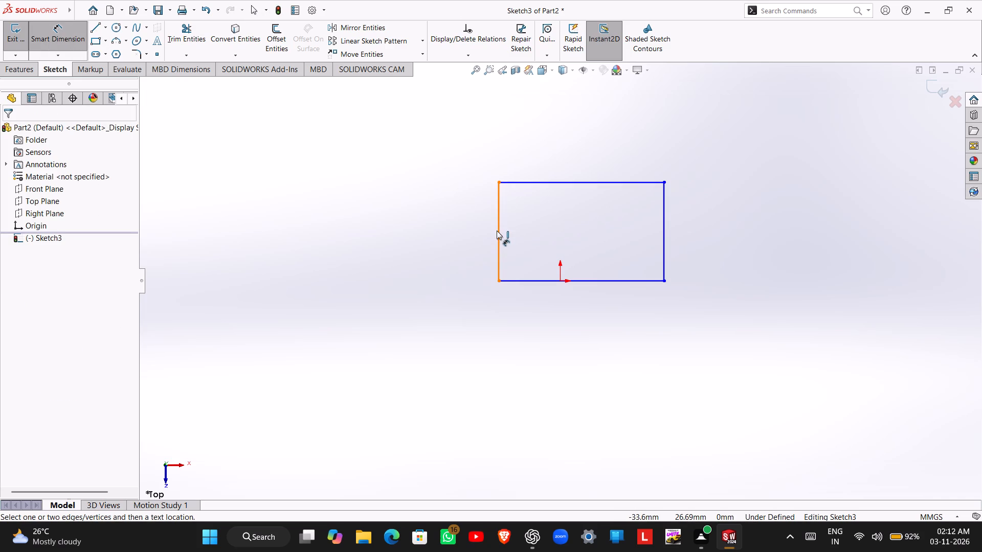
pyautogui.click(497, 231)
pyautogui.click(454, 238)
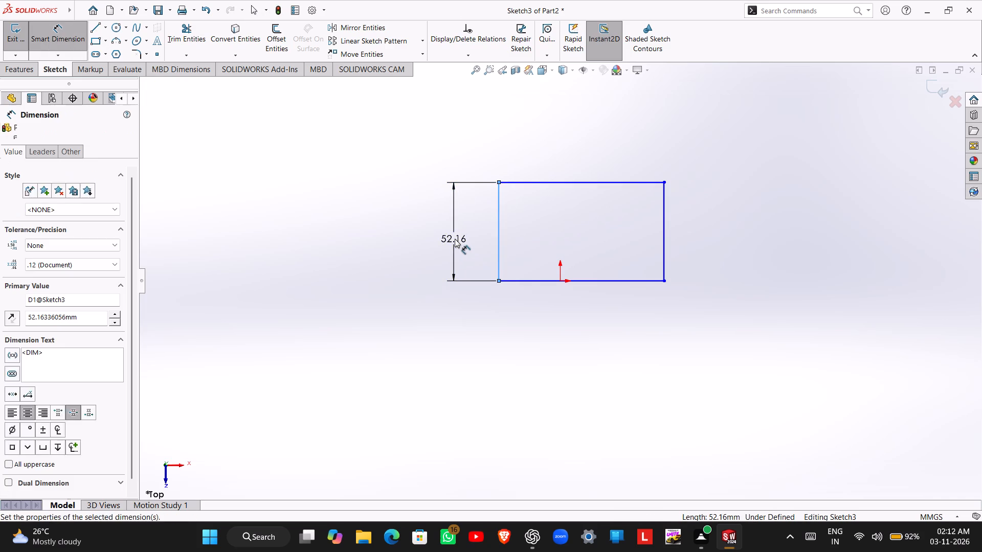
pyautogui.write('60')
pyautogui.press('Return')
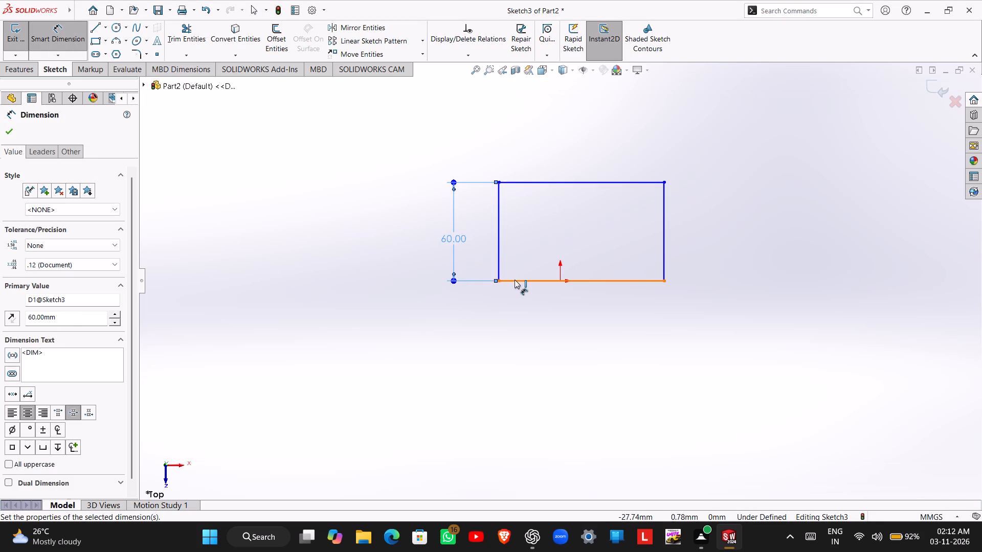
pyautogui.click(515, 280)
pyautogui.click(528, 350)
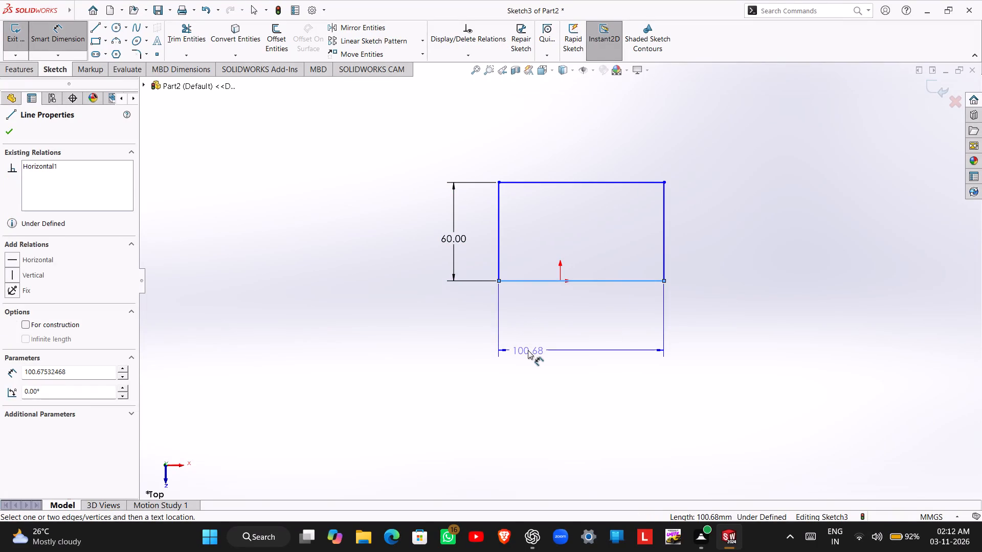
pyautogui.write('85')
pyautogui.press('Return')
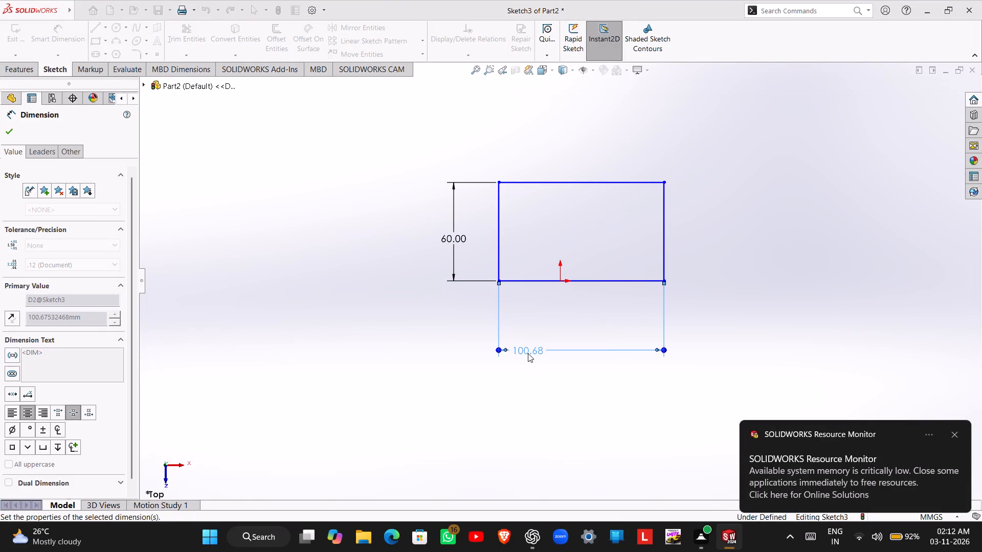
# Dimension the horizontal distance from the origin to the rectangle's lower right corner as 35 mm.
pyautogui.click(561, 280)
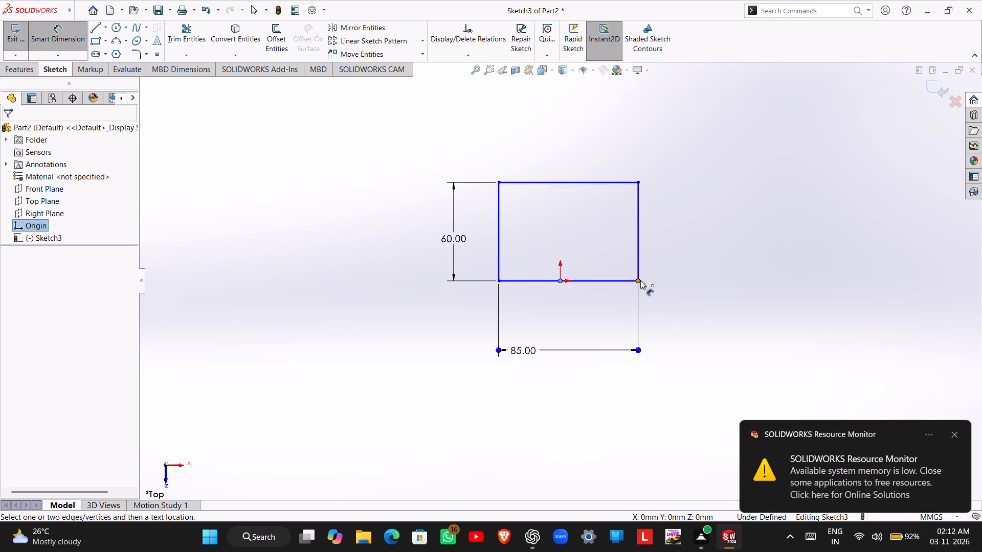
pyautogui.click(639, 280)
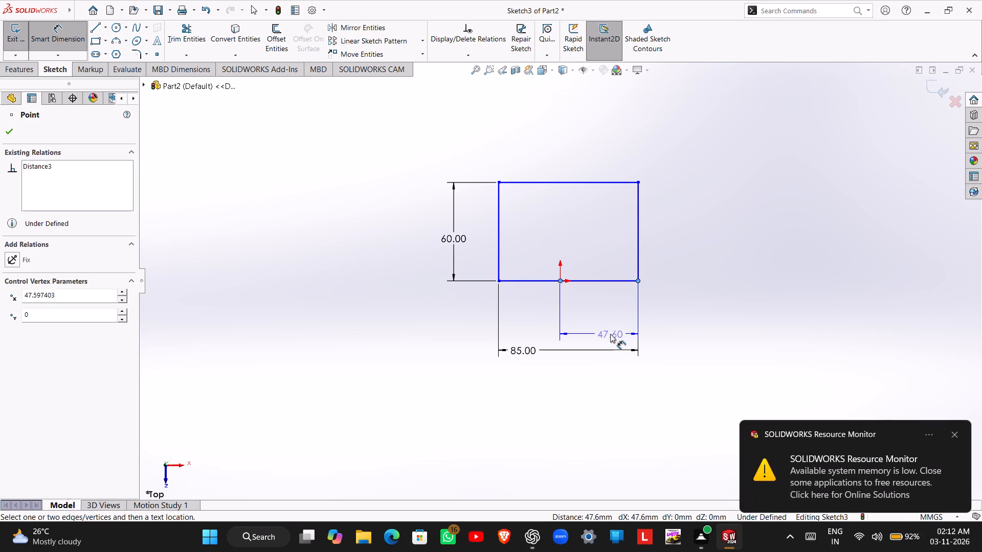
pyautogui.click(610, 334)
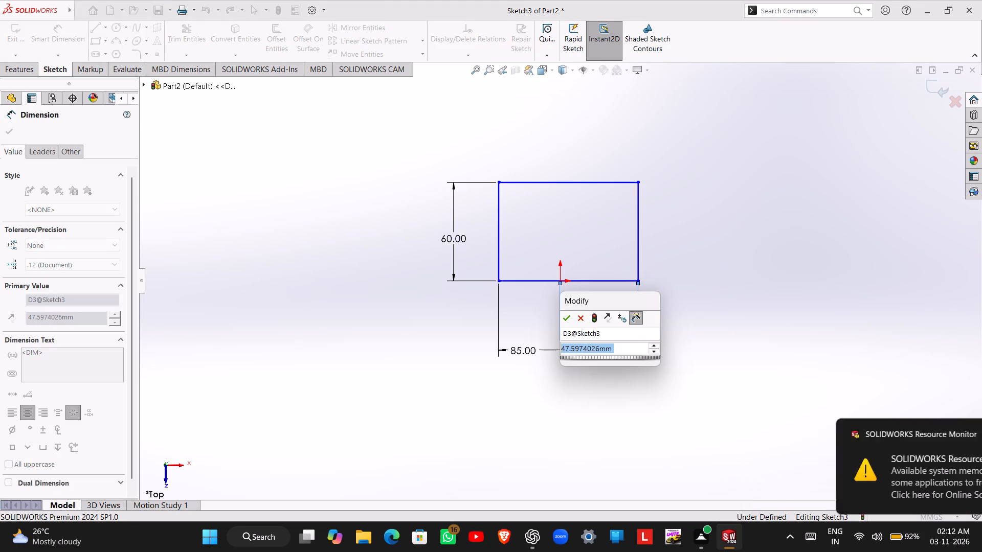
pyautogui.write('35')
pyautogui.press('Return')
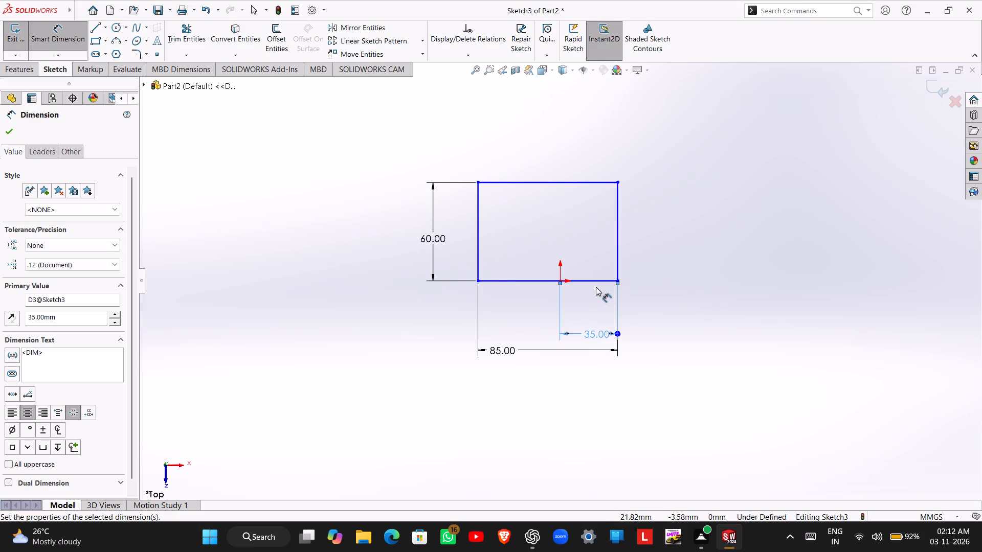
# Exit the sketch and extrude the rectangle to a blind depth of 16 mm.
pyautogui.click(13, 32)
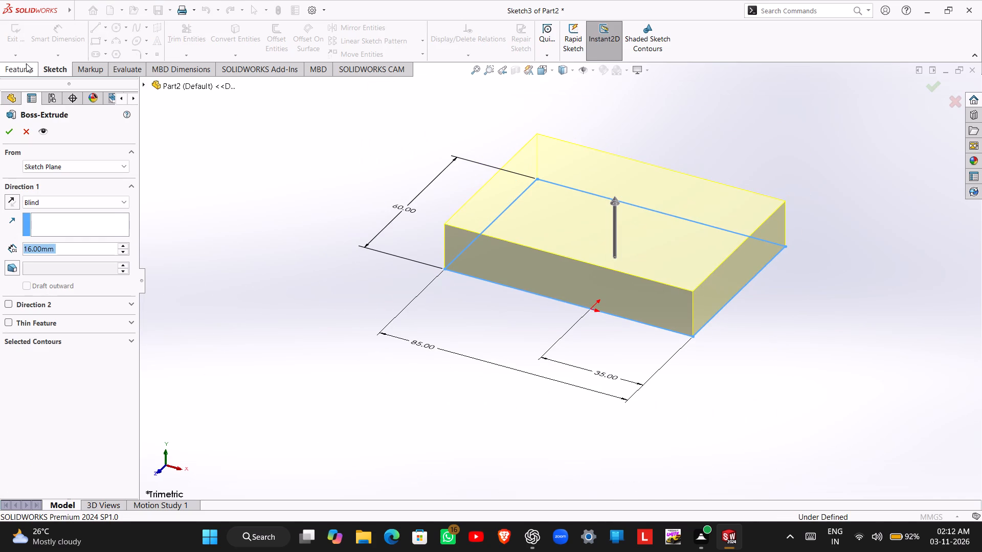
pyautogui.click(9, 130)
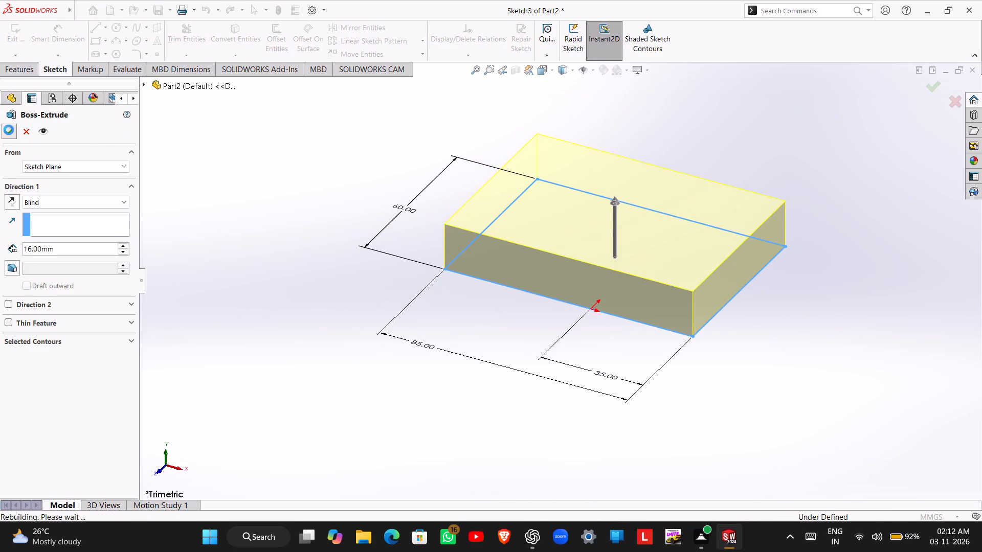
# Sketch a closed stepped line profile on the block's front face, with a central bottom tab about 23 mm wide and 4 mm high.
pyautogui.click(548, 288)
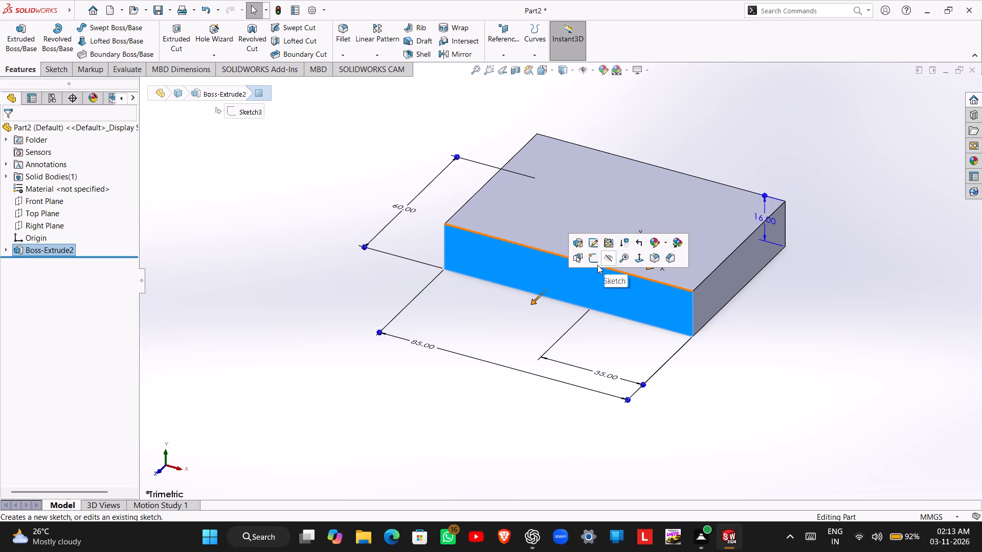
pyautogui.click(600, 261)
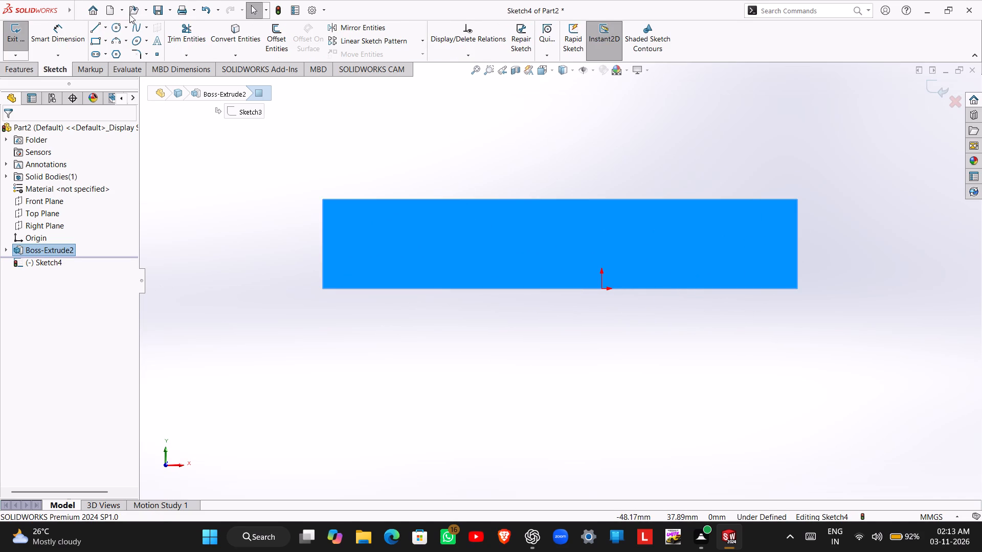
pyautogui.click(98, 23)
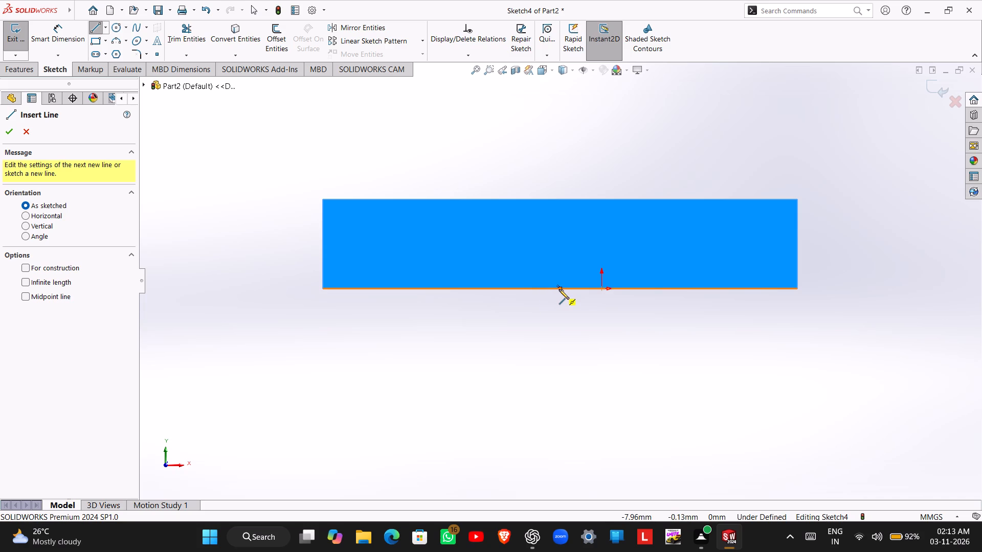
pyautogui.click(561, 289)
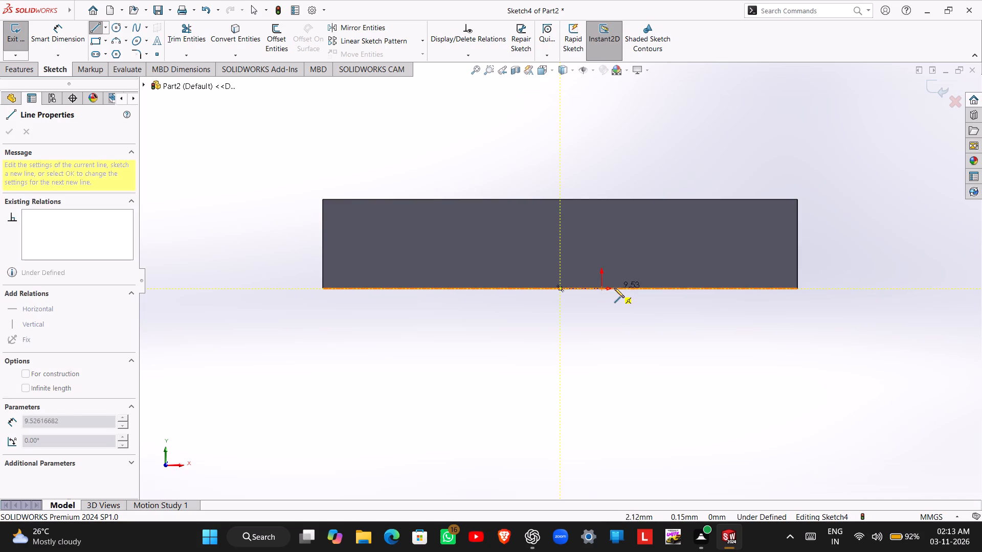
pyautogui.click(618, 288)
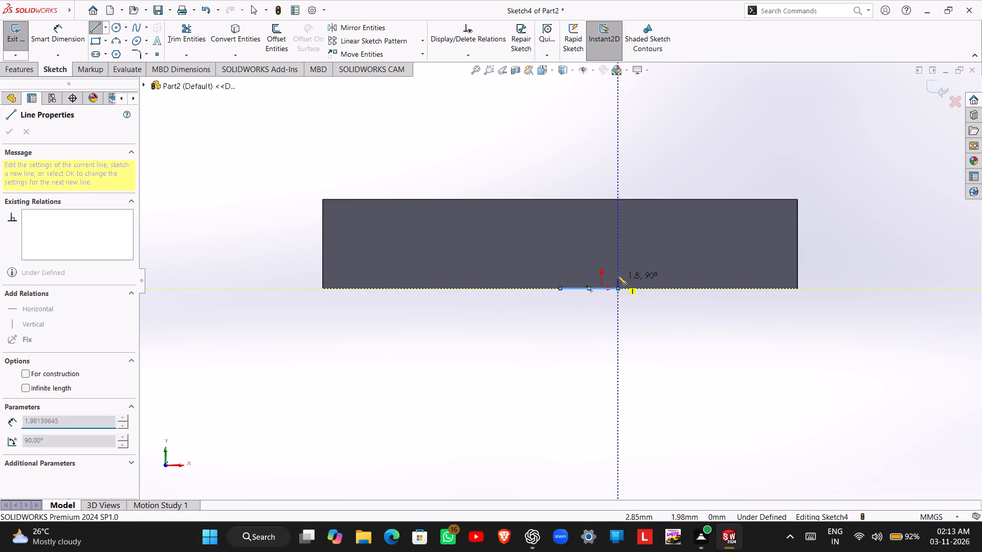
pyautogui.click(619, 264)
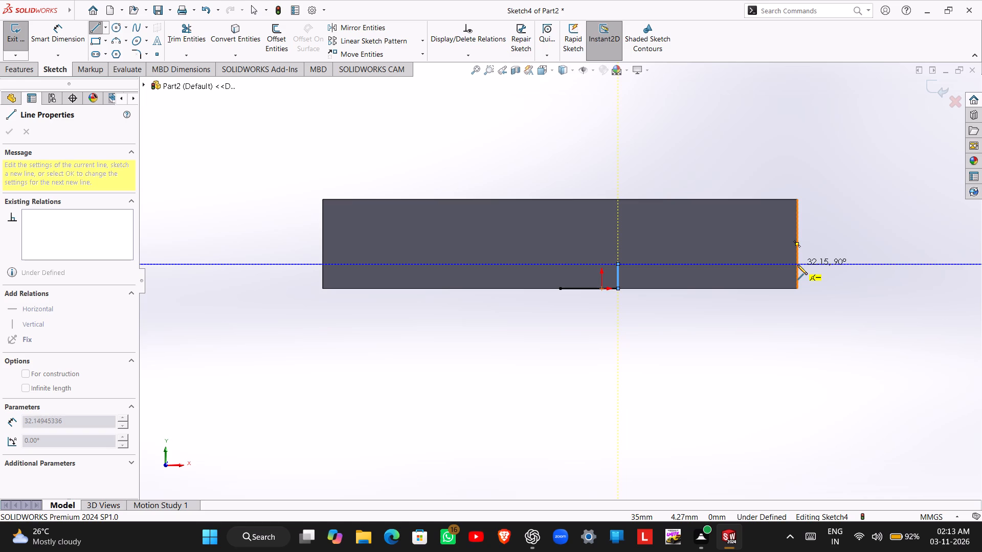
pyautogui.click(797, 265)
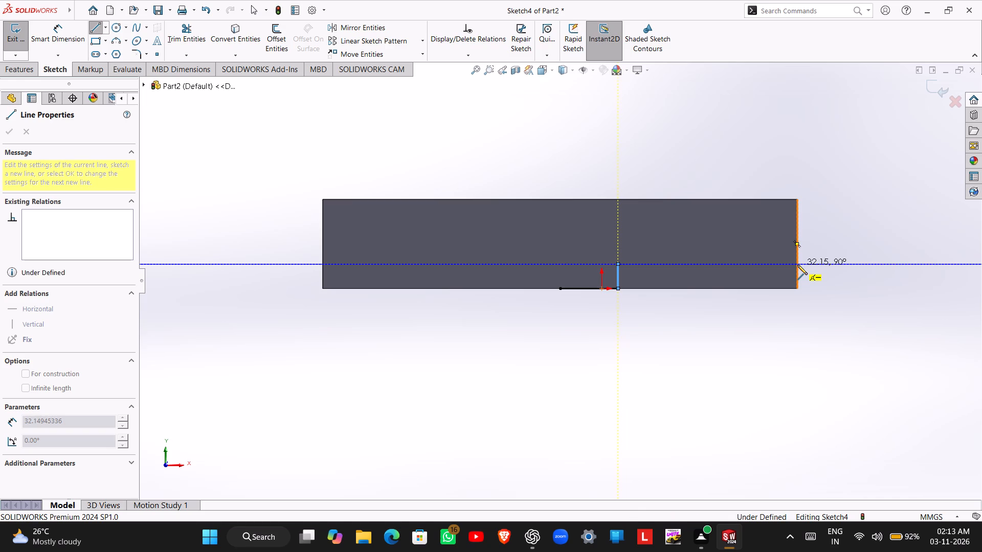
pyautogui.click(797, 201)
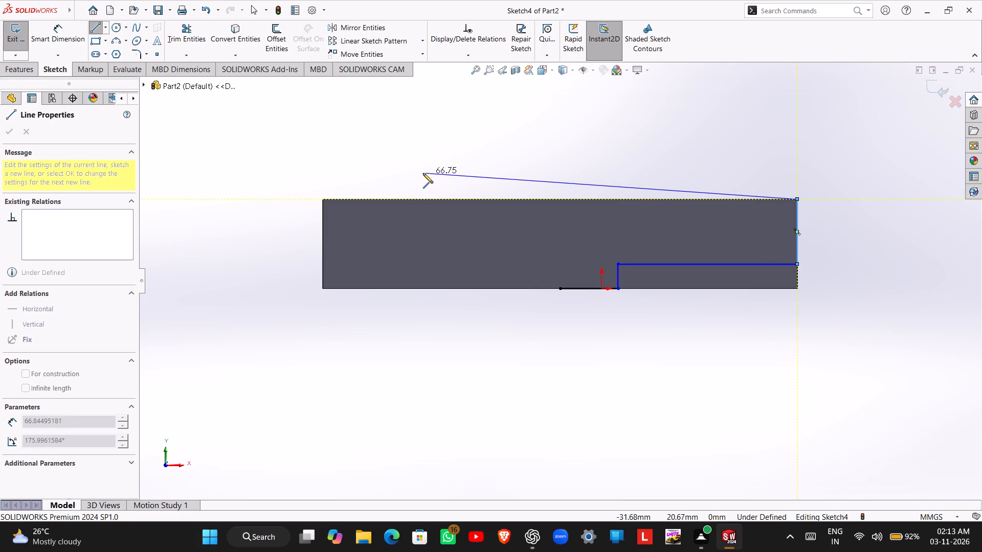
pyautogui.click(323, 198)
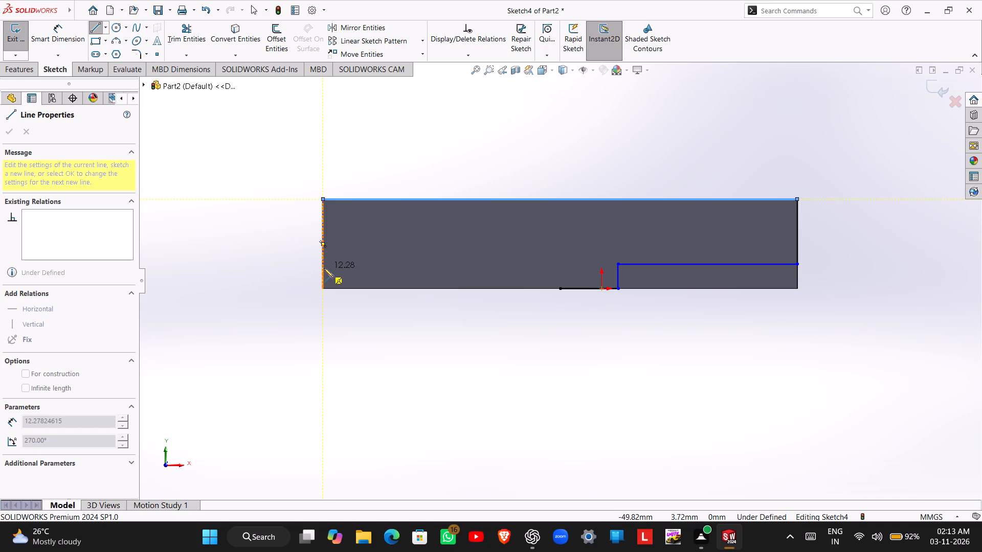
pyautogui.click(324, 267)
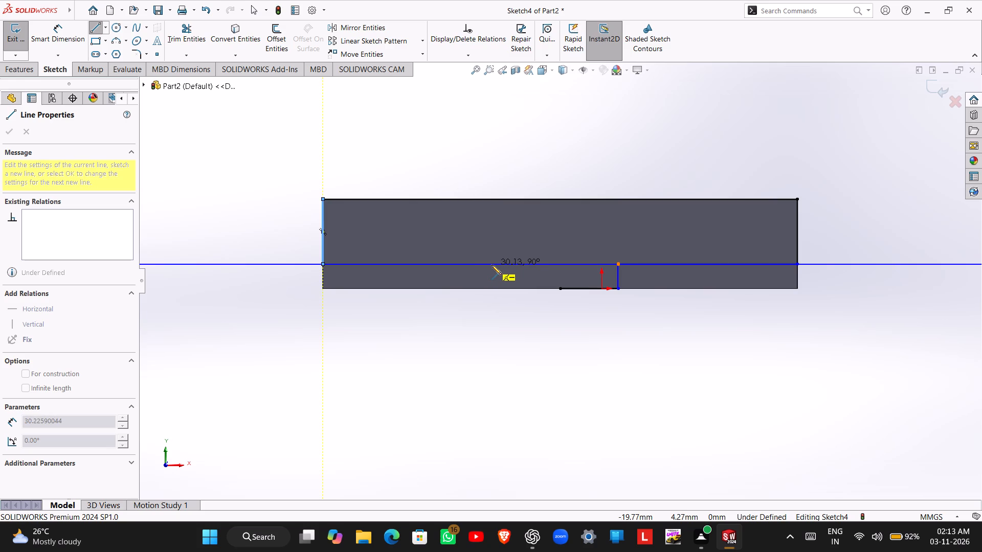
pyautogui.click(492, 265)
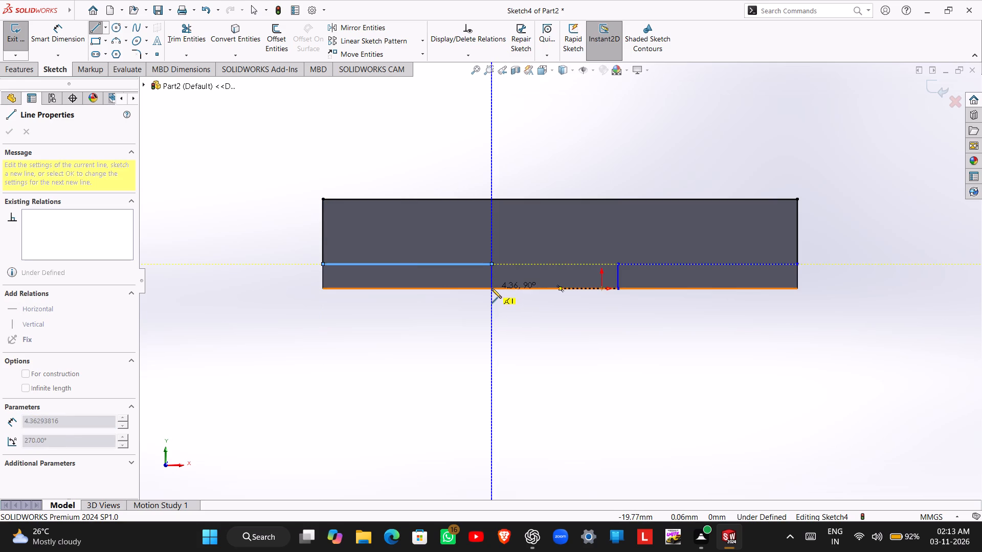
pyautogui.click(492, 288)
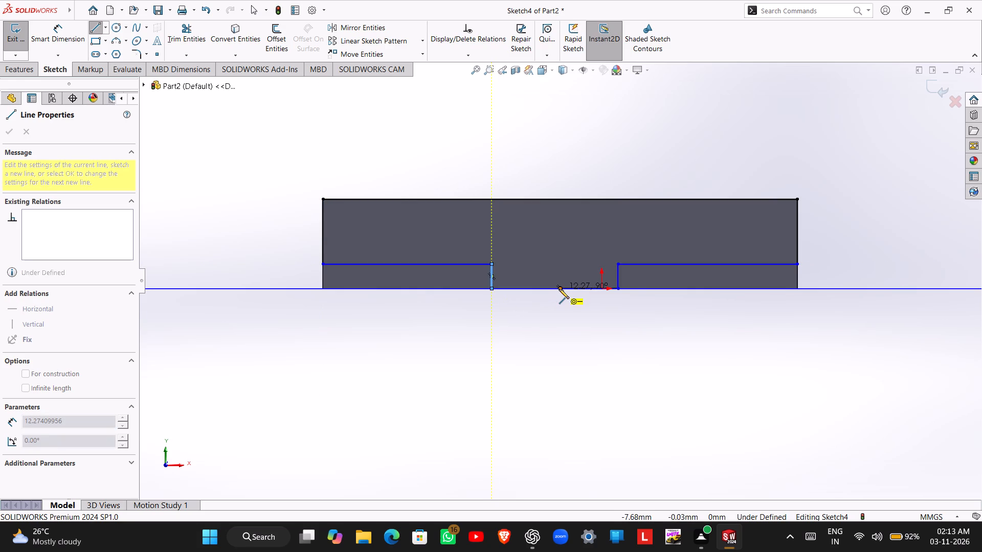
pyautogui.click(559, 289)
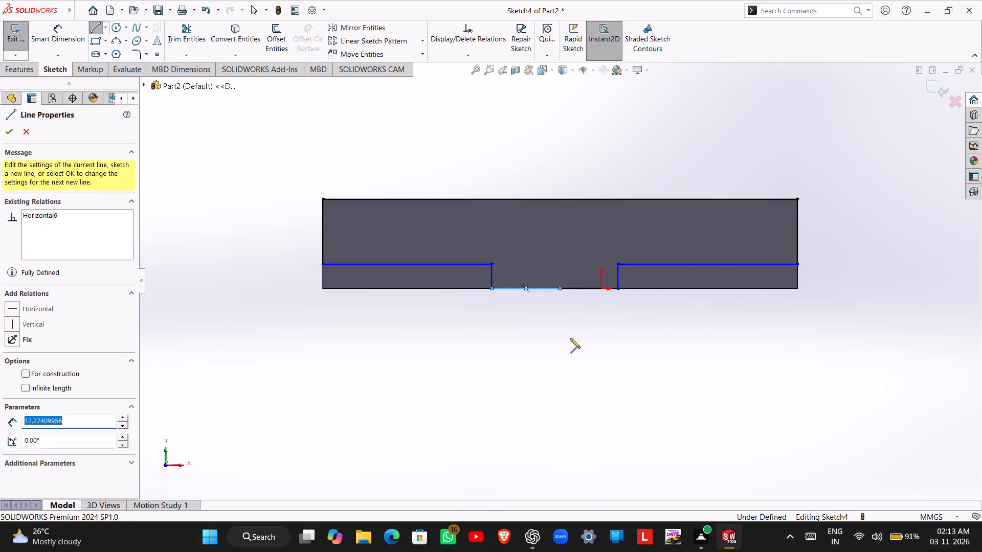
pyautogui.press('Escape')
# Dimension the two bottom segments of the tab, either side of the lower edge's midpoint, as 10 mm each.
pyautogui.moveTo(565, 357); pyautogui.dragTo(557, 299, button='right')
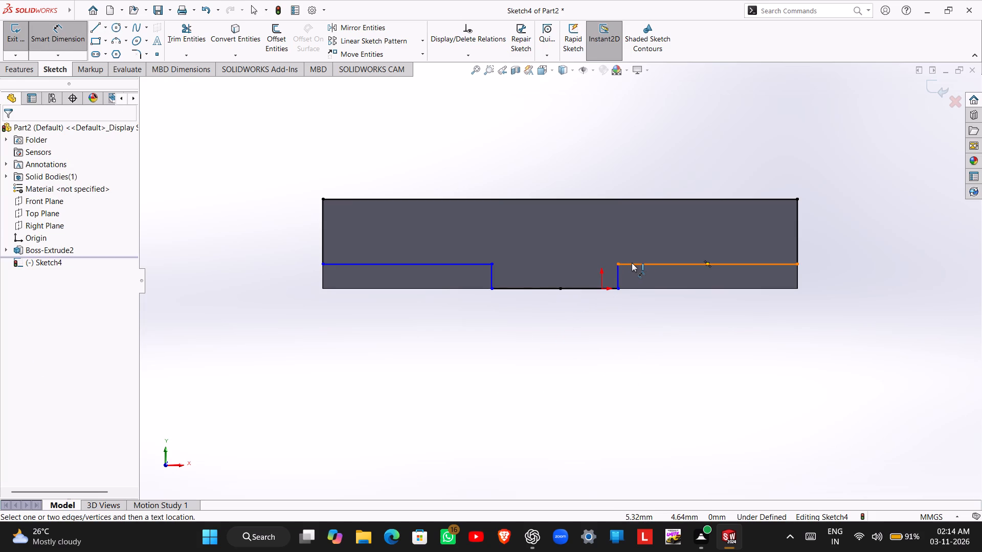
pyautogui.click(572, 287)
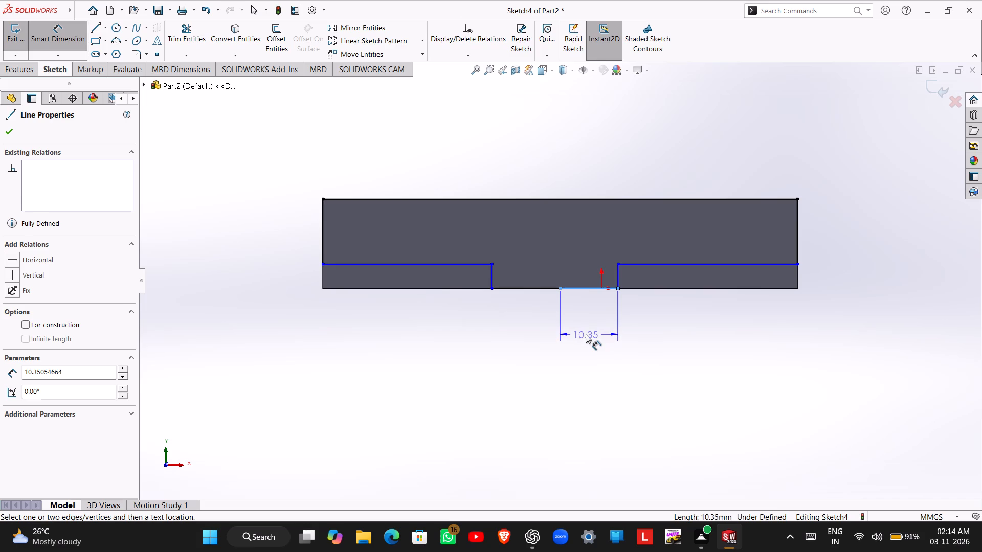
pyautogui.click(586, 334)
pyautogui.write('10')
pyautogui.press('Return')
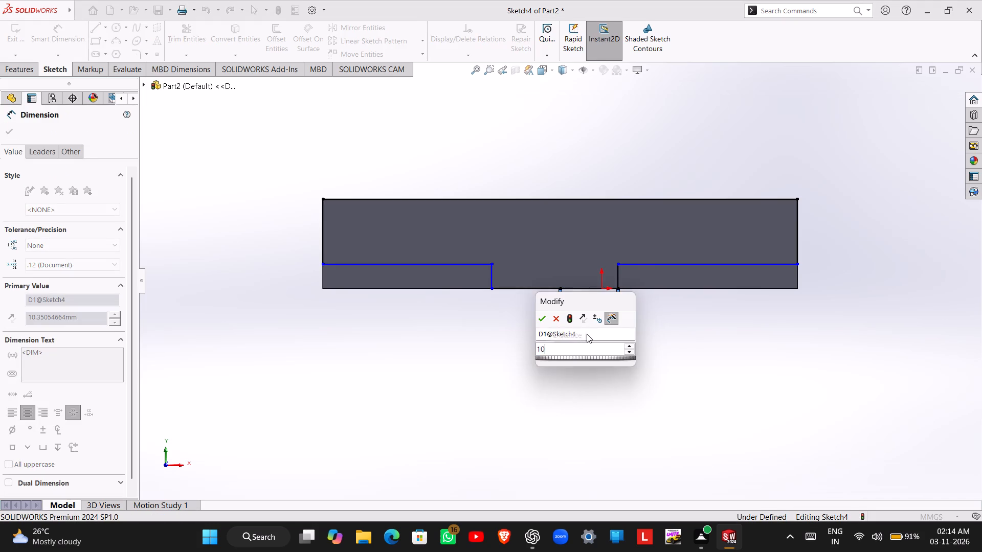
pyautogui.click(511, 289)
pyautogui.click(528, 333)
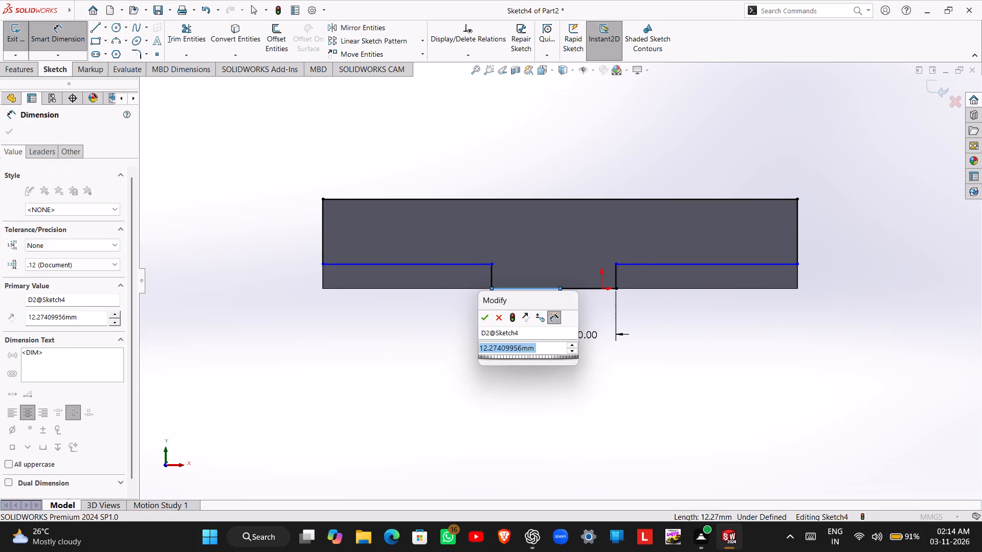
pyautogui.write('10')
pyautogui.press('Return')
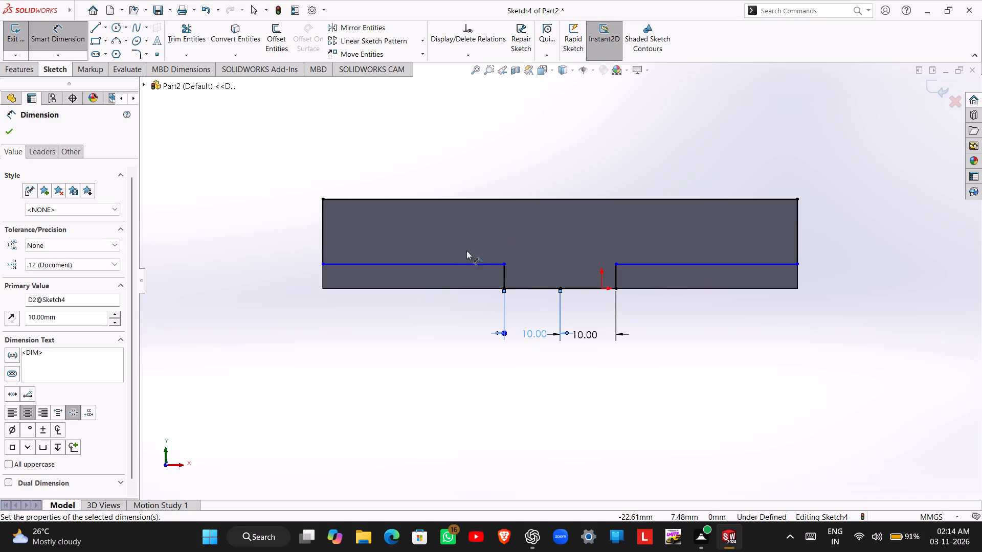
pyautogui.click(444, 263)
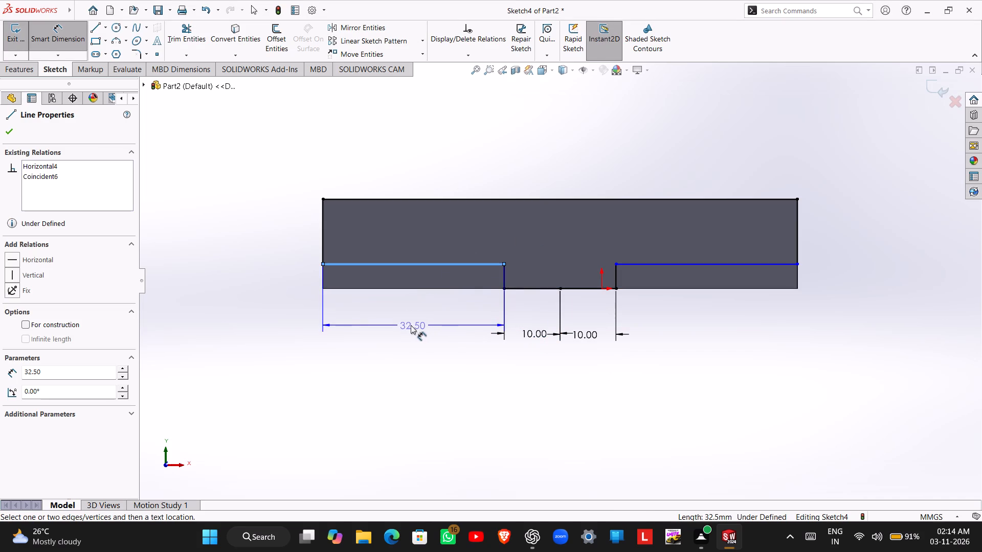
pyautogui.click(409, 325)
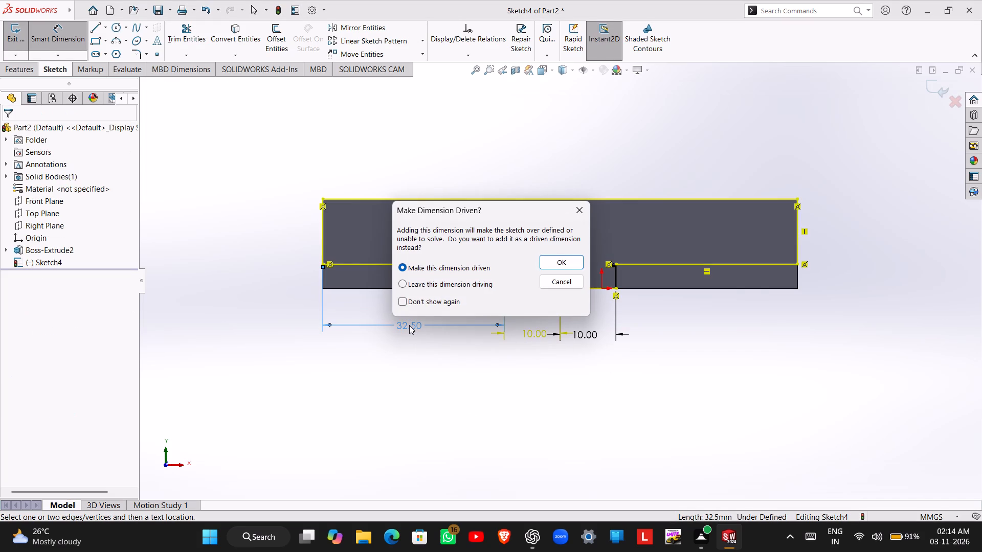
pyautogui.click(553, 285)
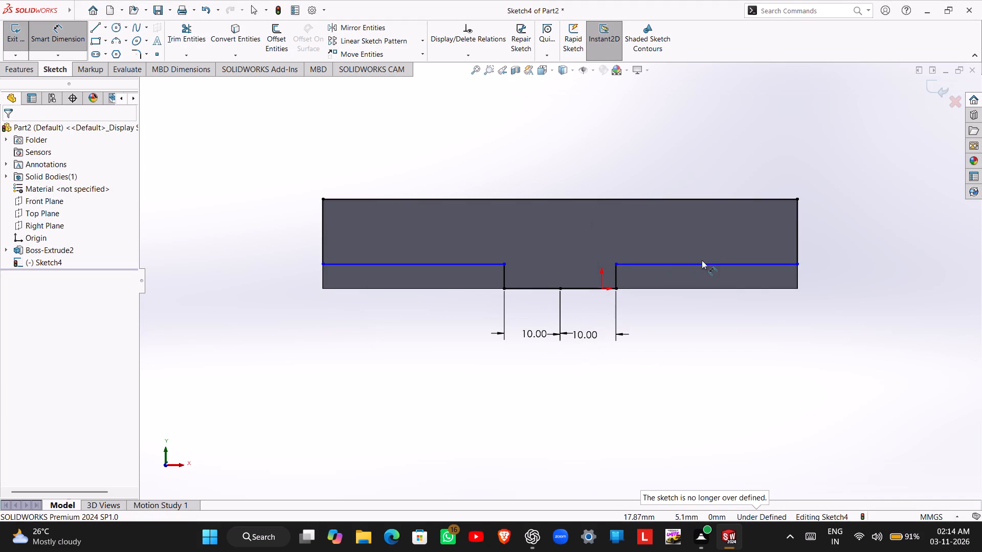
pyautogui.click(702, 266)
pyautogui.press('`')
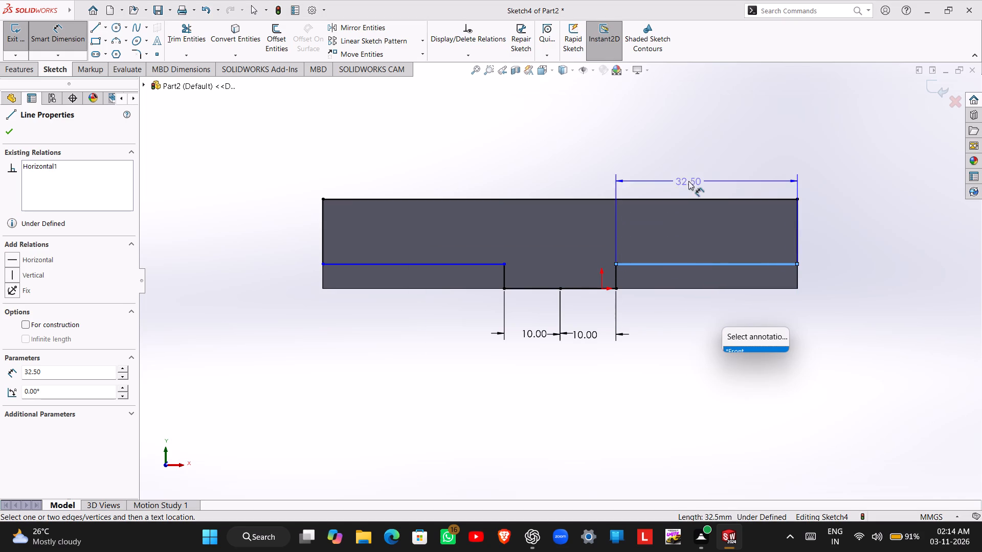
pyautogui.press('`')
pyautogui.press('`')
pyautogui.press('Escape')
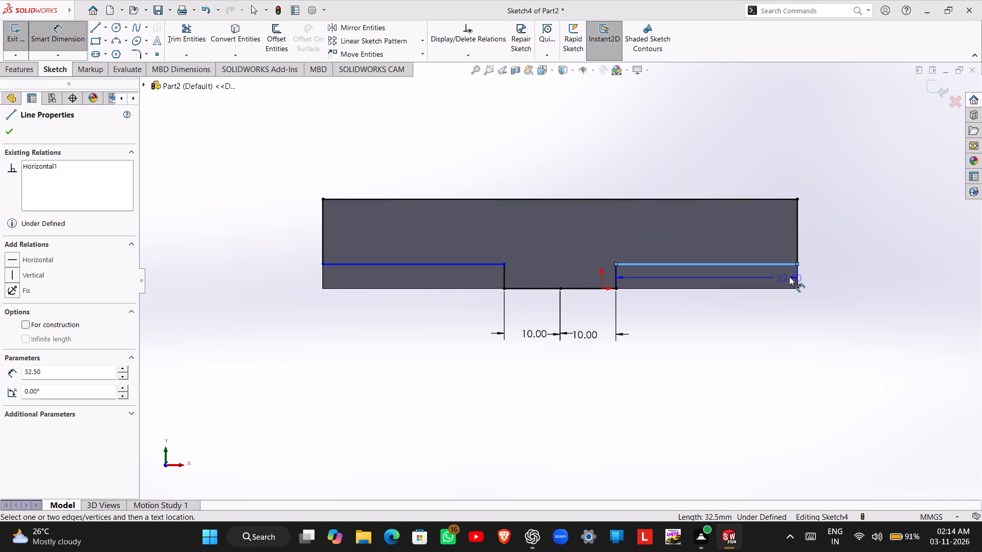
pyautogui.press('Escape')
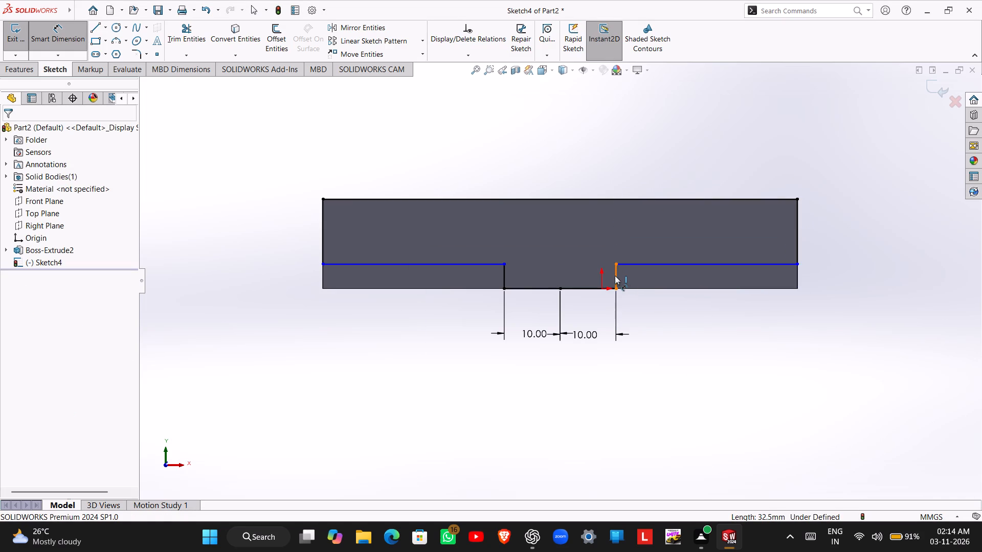
# Dimension the tab's right vertical edge as 4 mm.
pyautogui.click(615, 275)
pyautogui.click(823, 281)
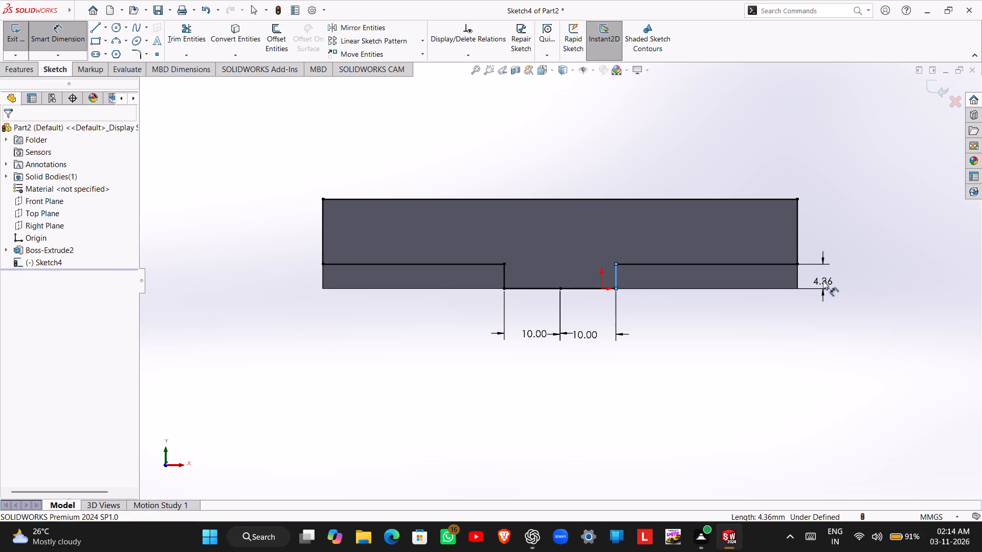
pyautogui.press('4')
pyautogui.press('Return')
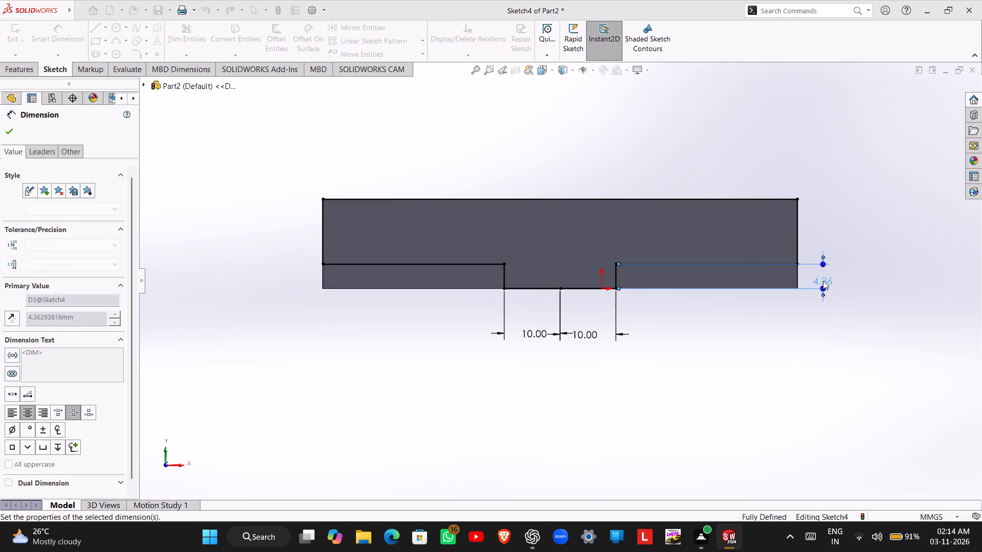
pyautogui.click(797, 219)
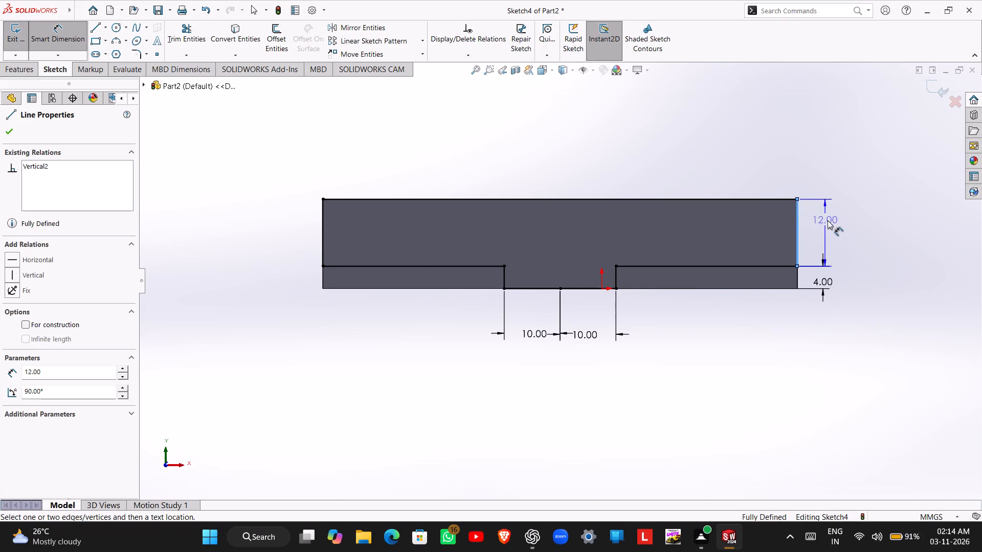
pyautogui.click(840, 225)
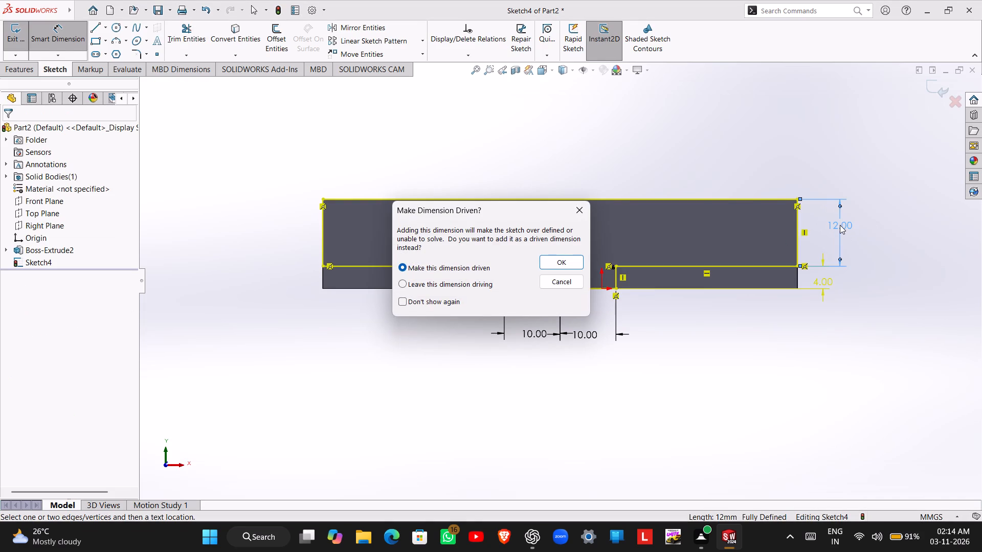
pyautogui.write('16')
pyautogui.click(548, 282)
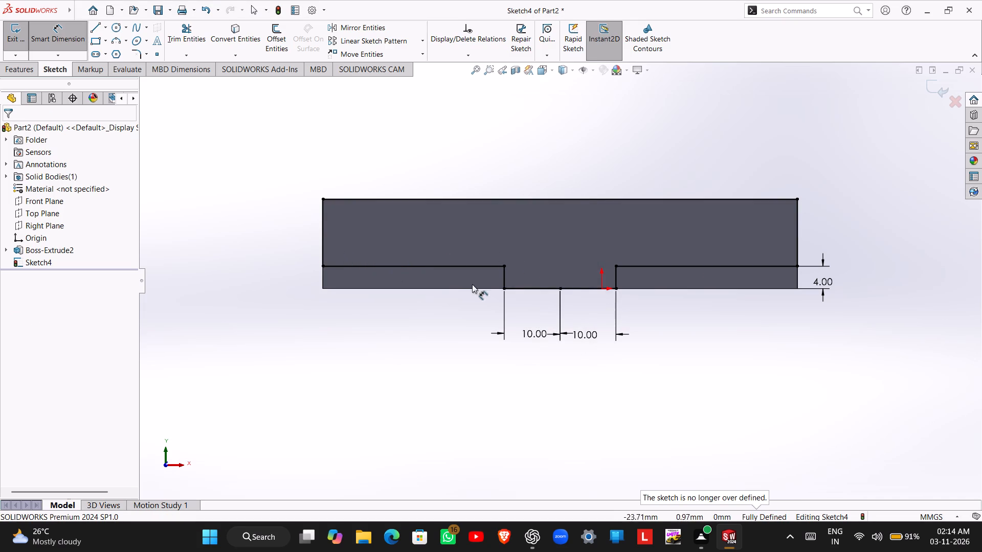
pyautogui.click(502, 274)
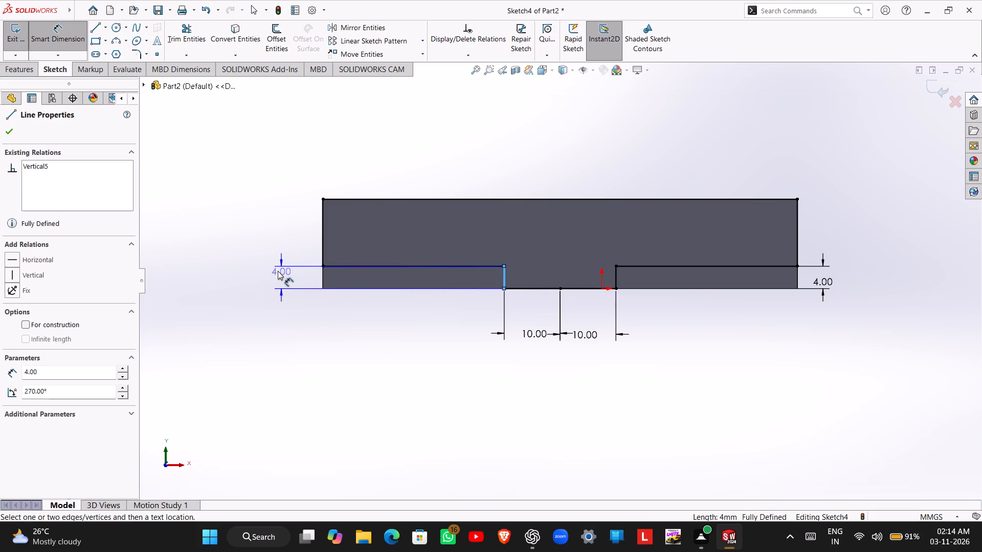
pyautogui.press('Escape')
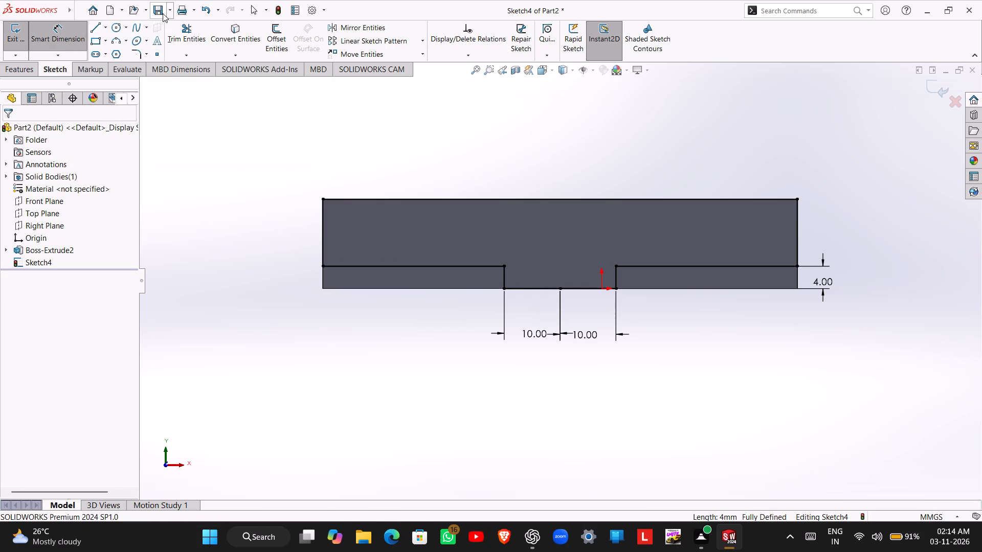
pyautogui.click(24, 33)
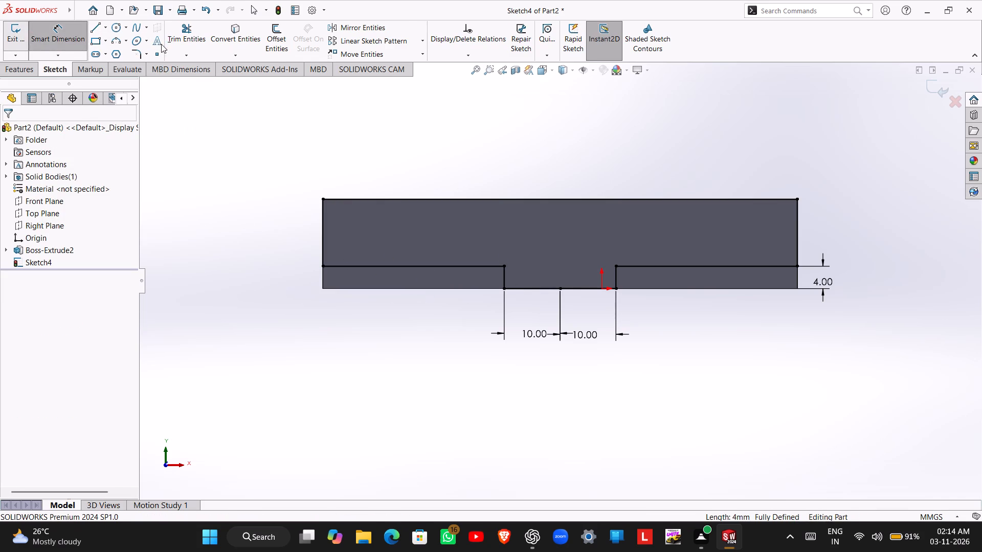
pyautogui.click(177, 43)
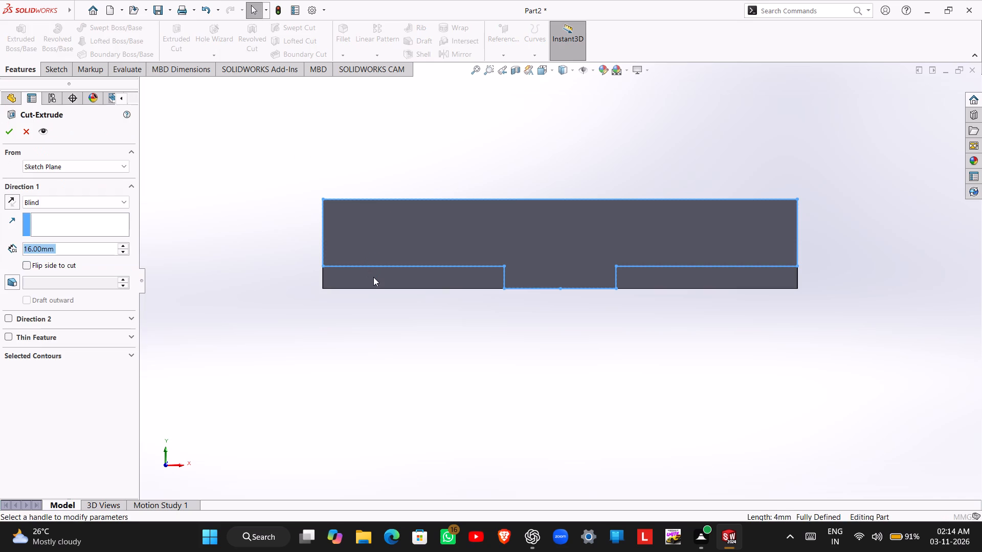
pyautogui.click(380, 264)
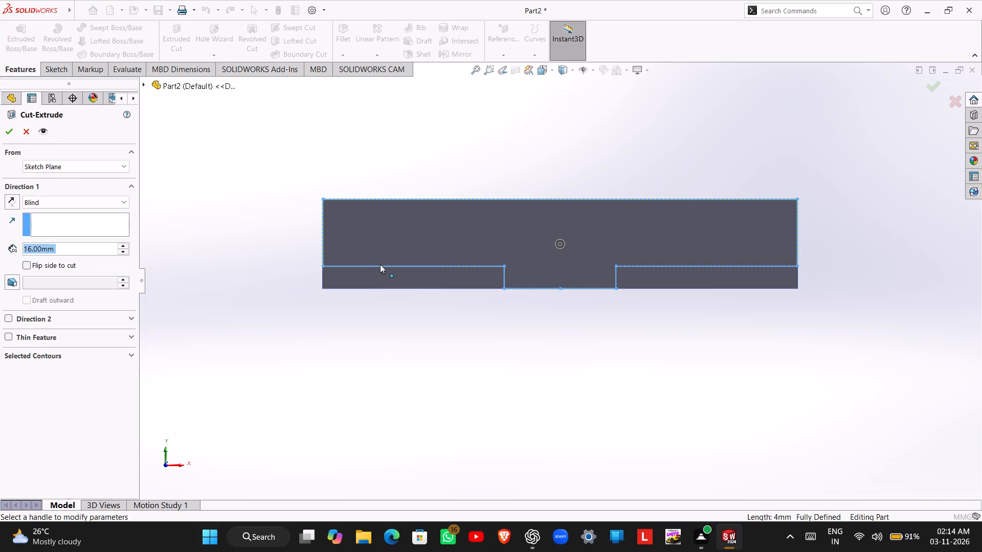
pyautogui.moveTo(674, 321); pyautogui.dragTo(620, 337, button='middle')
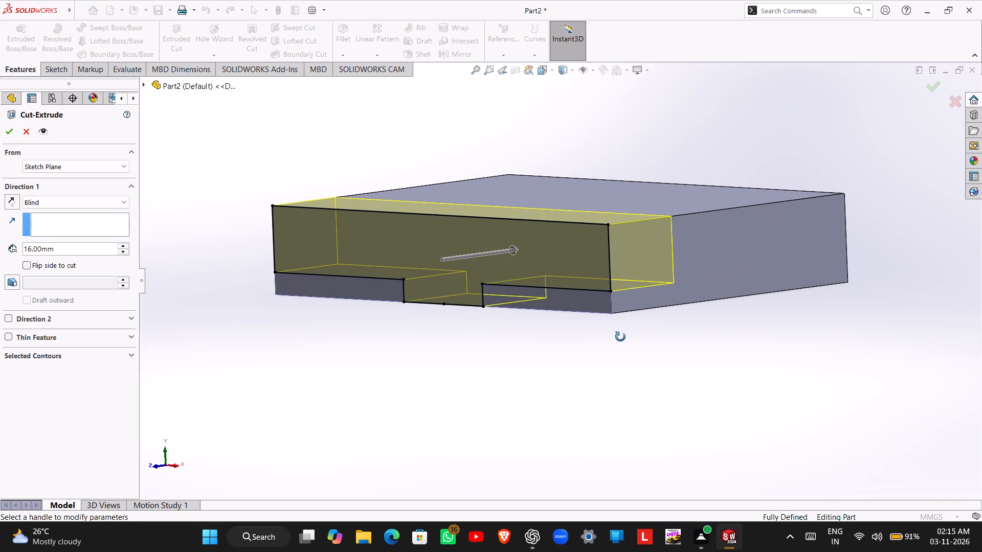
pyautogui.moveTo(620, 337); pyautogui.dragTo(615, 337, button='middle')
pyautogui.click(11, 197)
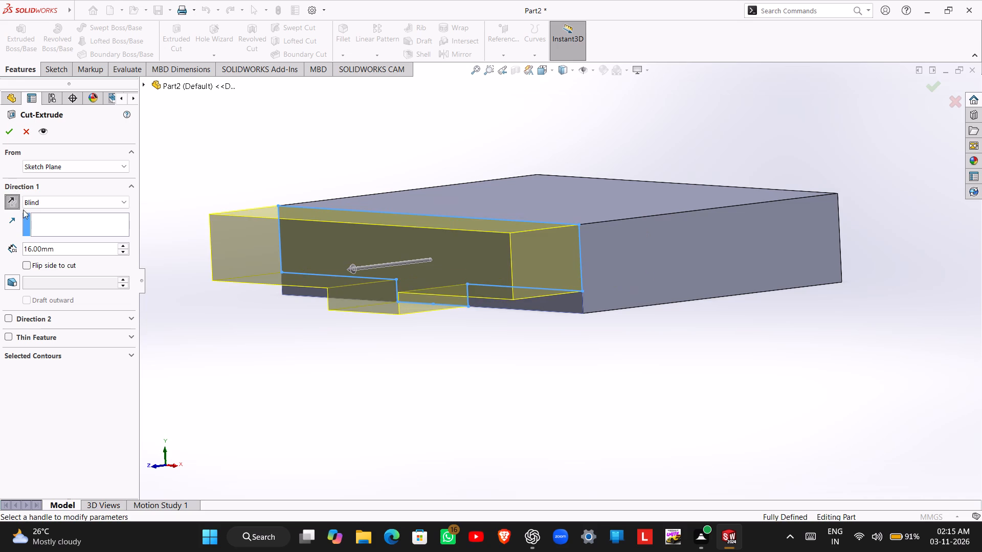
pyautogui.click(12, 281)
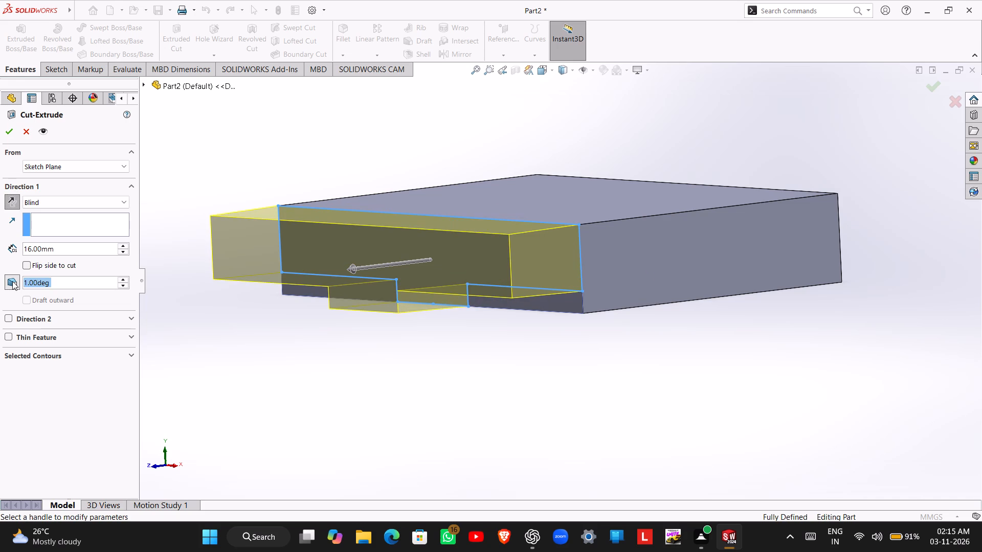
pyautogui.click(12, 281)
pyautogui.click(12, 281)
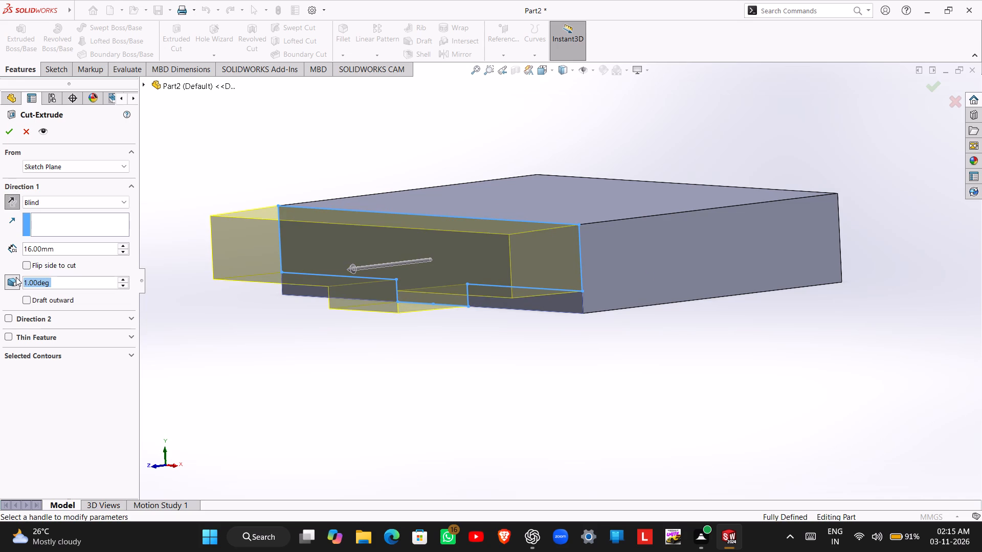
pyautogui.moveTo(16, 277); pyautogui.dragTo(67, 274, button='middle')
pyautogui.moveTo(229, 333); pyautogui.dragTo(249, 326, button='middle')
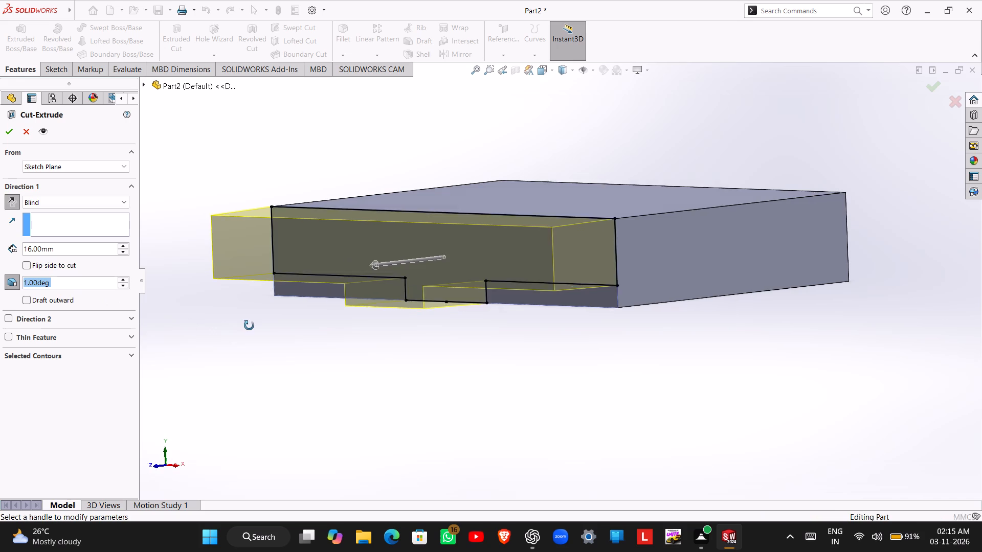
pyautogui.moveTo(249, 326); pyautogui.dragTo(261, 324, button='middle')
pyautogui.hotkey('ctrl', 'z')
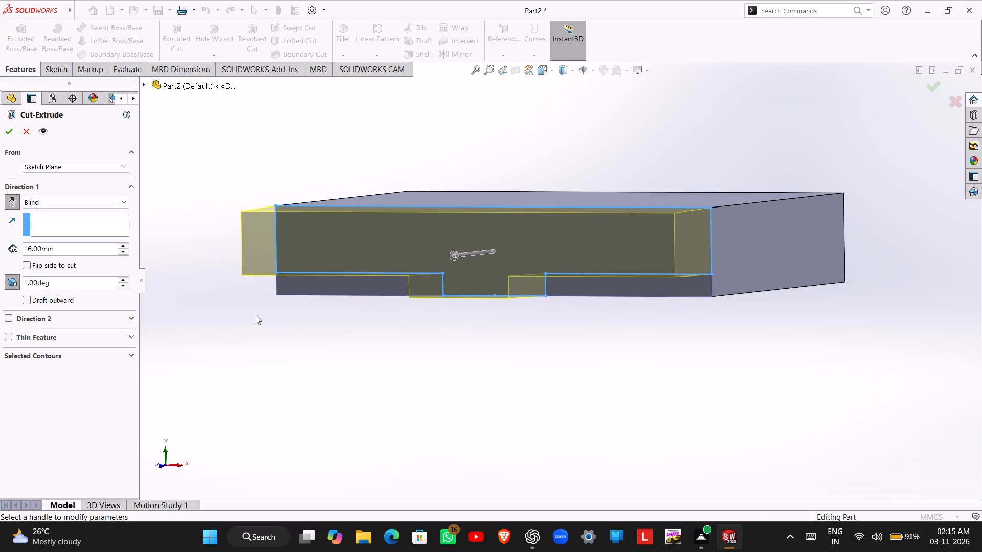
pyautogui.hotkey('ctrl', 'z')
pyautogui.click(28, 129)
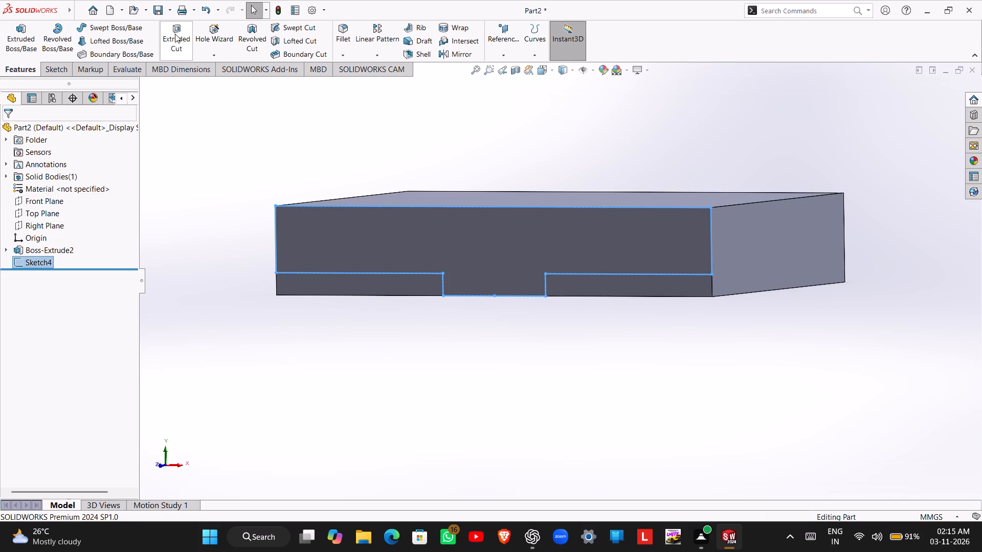
# Reopen the profile sketch and add lines closing both lower corners: 4 mm verticals at each side joined by an 85 mm bottom line.
pyautogui.click(60, 72)
pyautogui.click(98, 27)
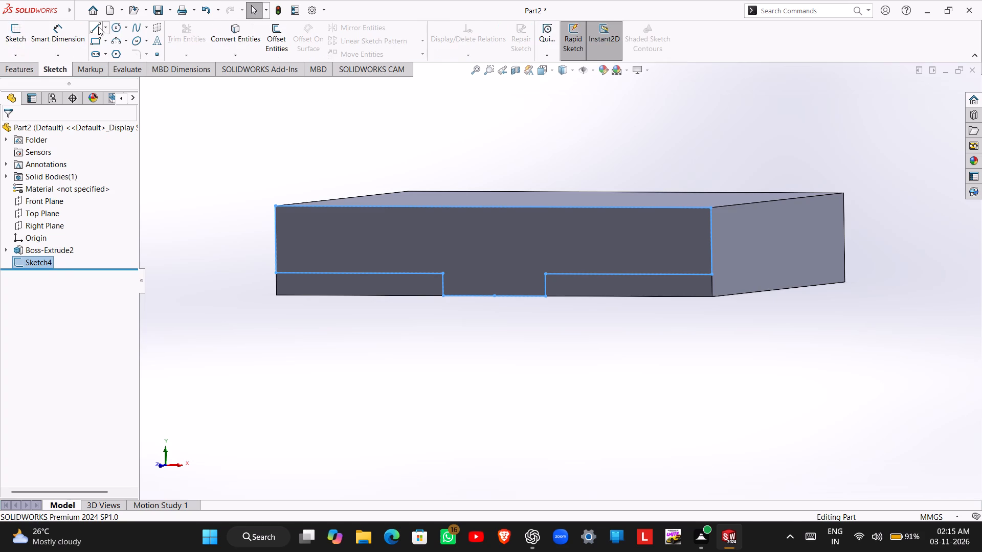
pyautogui.click(275, 273)
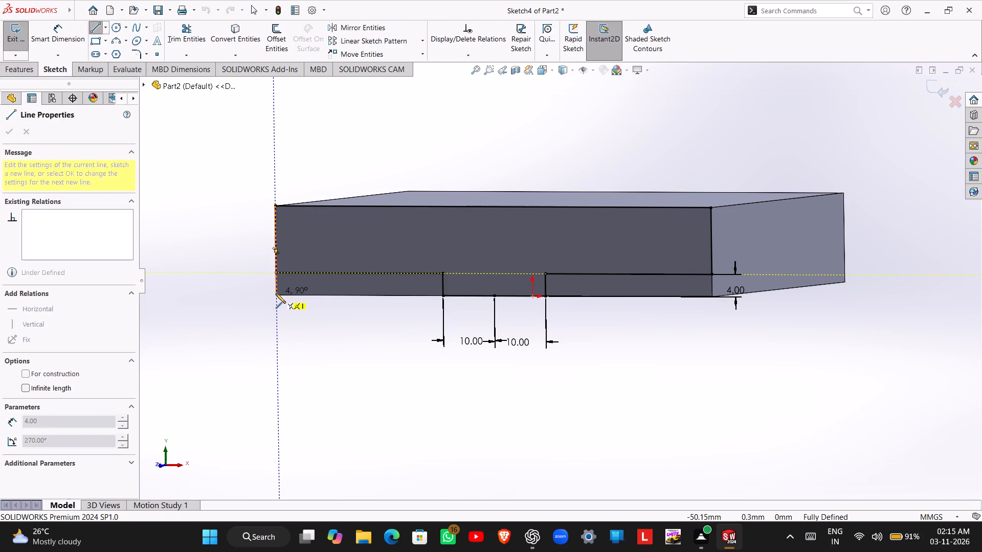
pyautogui.click(276, 295)
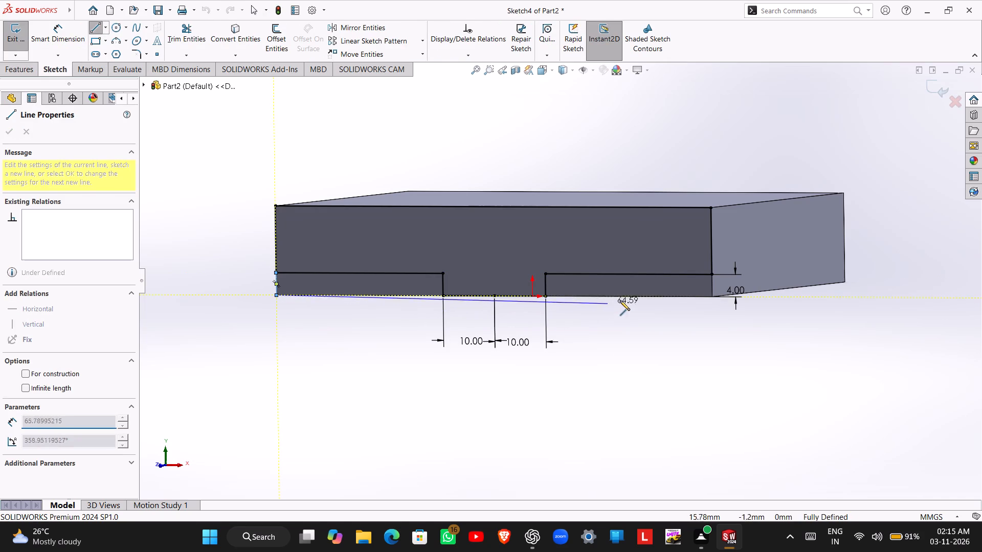
pyautogui.click(712, 297)
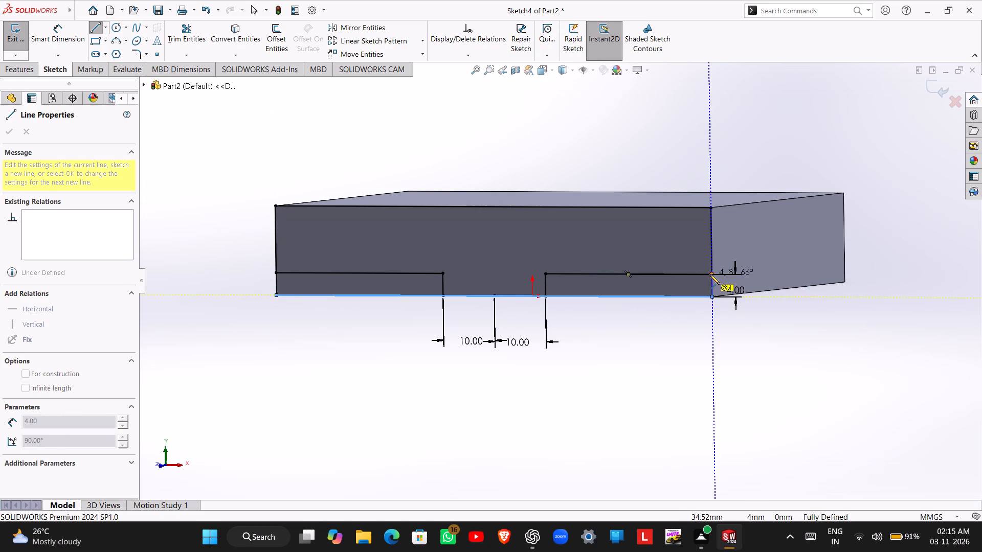
pyautogui.click(711, 273)
pyautogui.press('Escape')
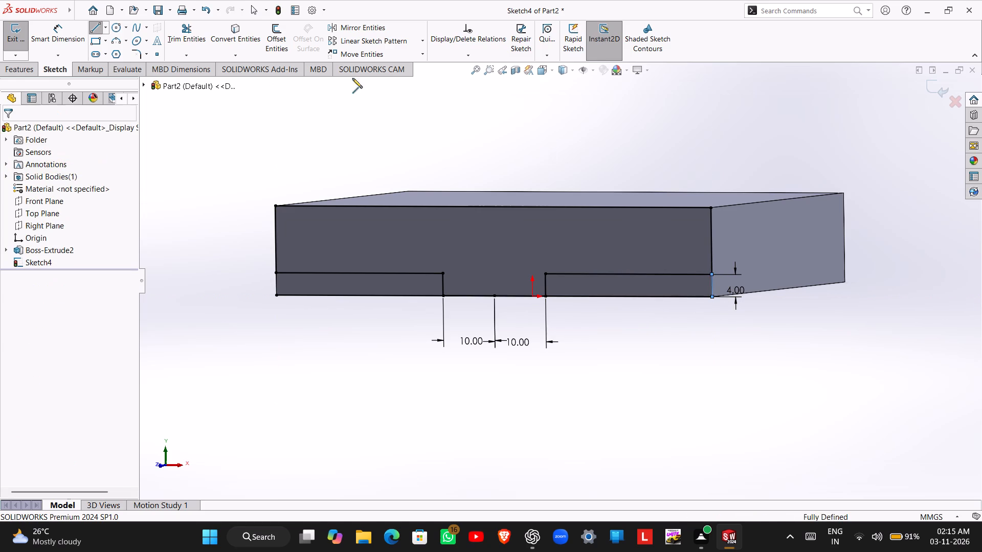
# Power-trim the upper outline and central bottom segments, leaving two 4 mm high rectangles at the lower corners, and exit the sketch.
pyautogui.click(199, 38)
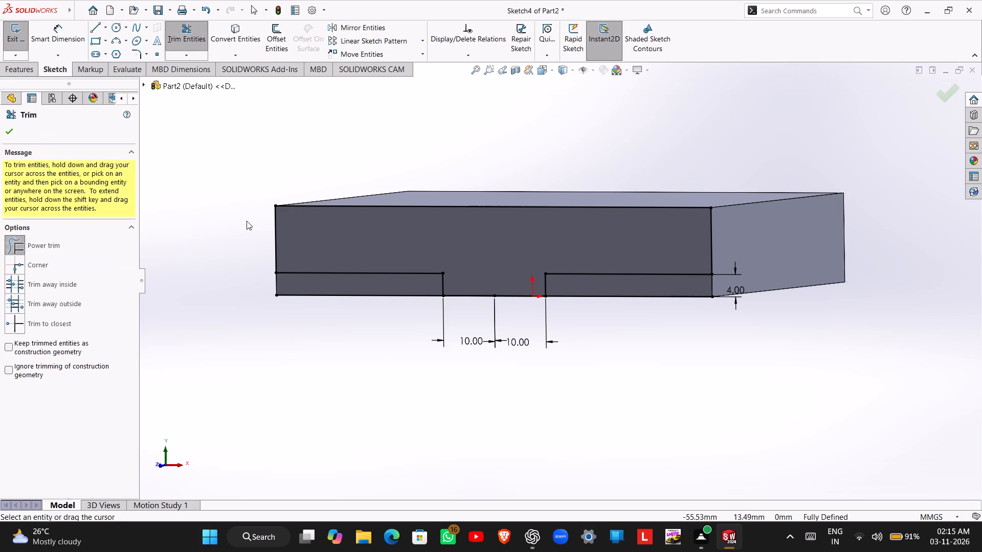
pyautogui.moveTo(243, 229); pyautogui.dragTo(624, 205)
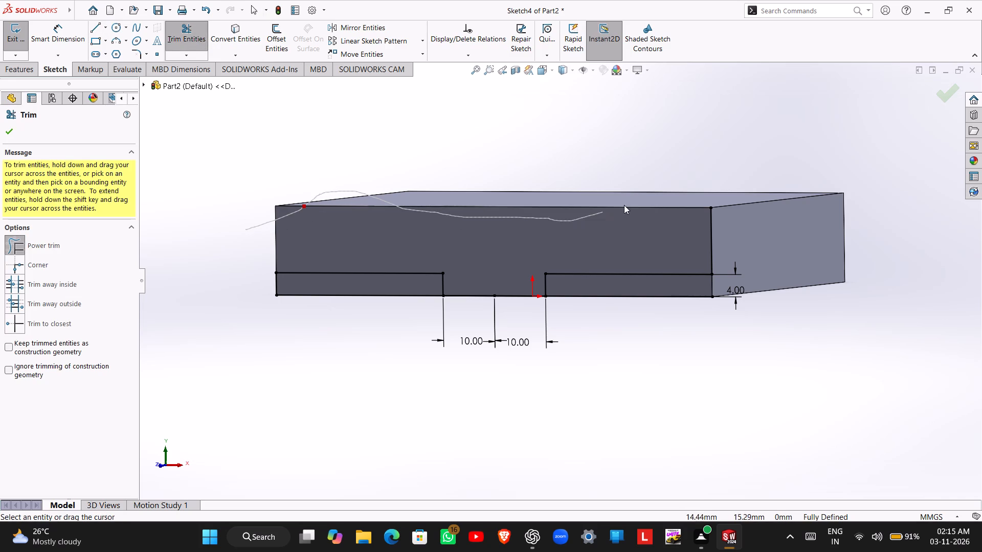
pyautogui.moveTo(624, 205); pyautogui.dragTo(571, 232)
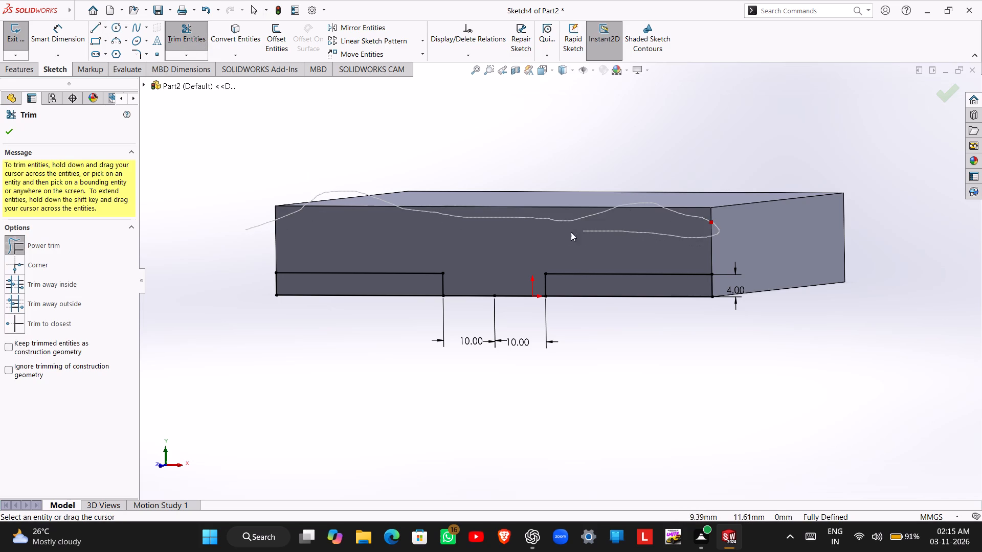
pyautogui.moveTo(571, 232); pyautogui.dragTo(501, 244)
pyautogui.moveTo(501, 244); pyautogui.dragTo(521, 282)
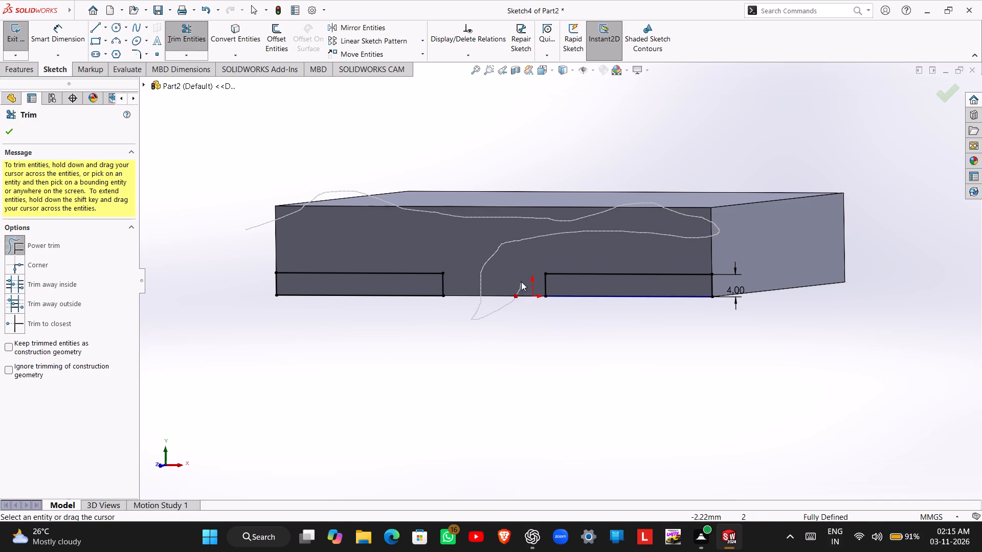
pyautogui.moveTo(521, 282); pyautogui.dragTo(520, 263)
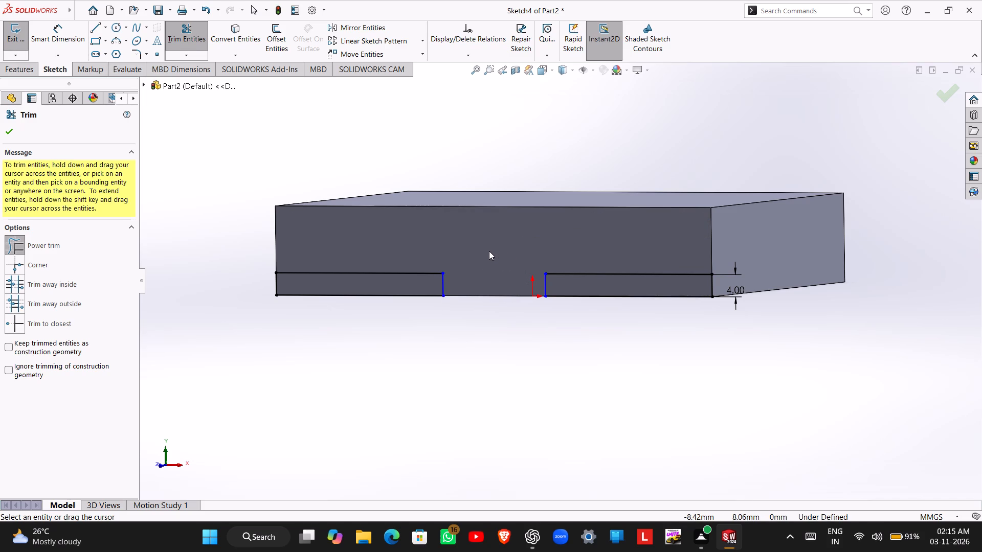
pyautogui.press('Escape')
pyautogui.click(15, 37)
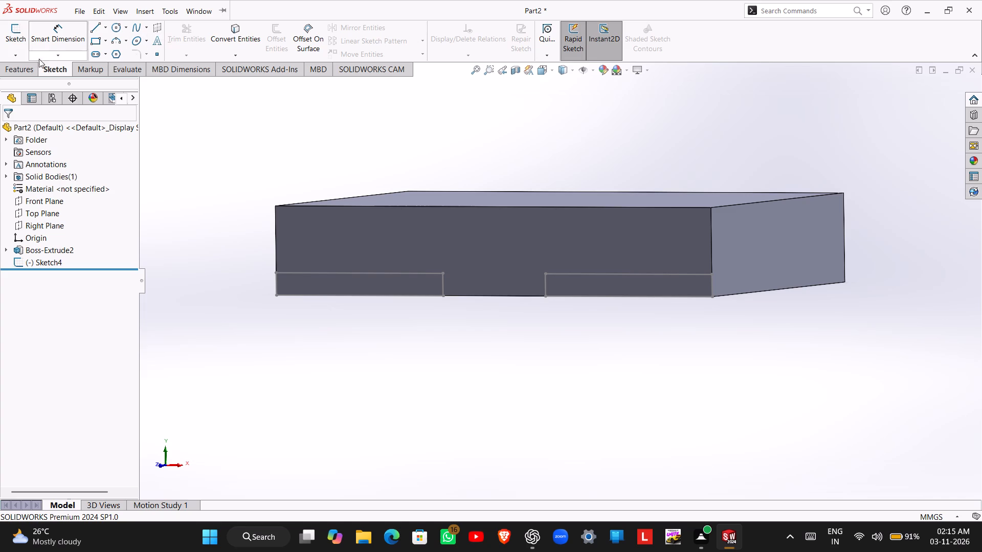
# Extrude-cut the lower-left corner rectangle Through All along the block.
pyautogui.click(24, 66)
pyautogui.click(289, 106)
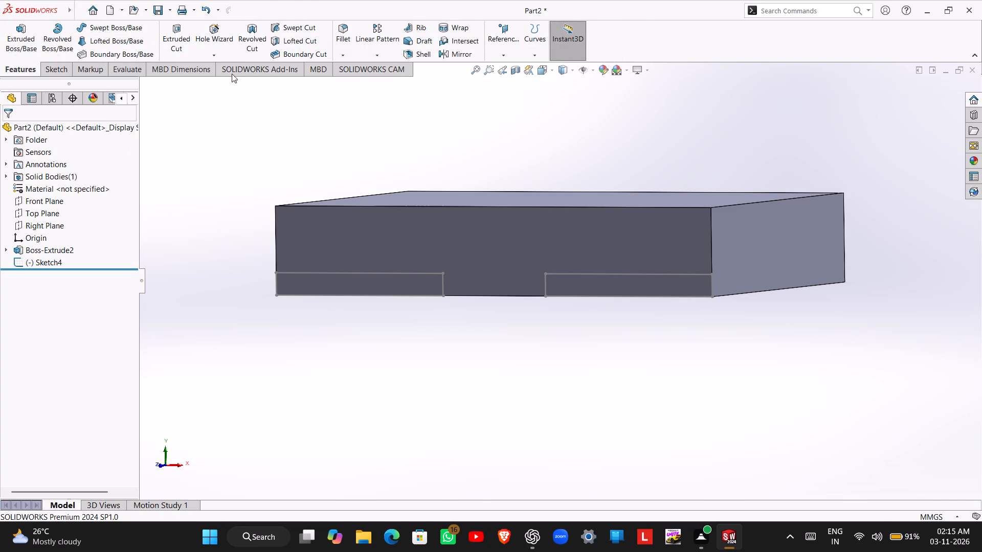
pyautogui.click(177, 41)
pyautogui.click(302, 271)
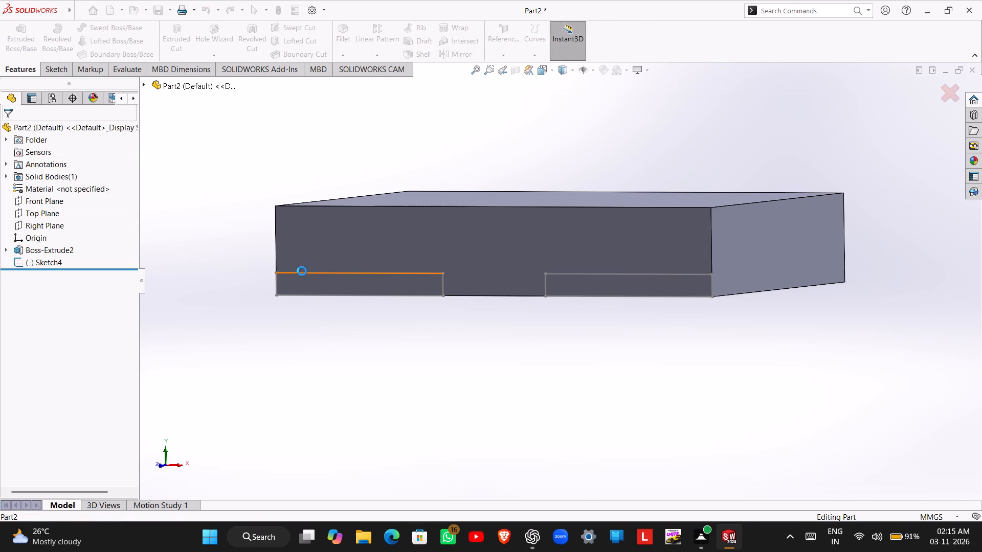
pyautogui.click(571, 274)
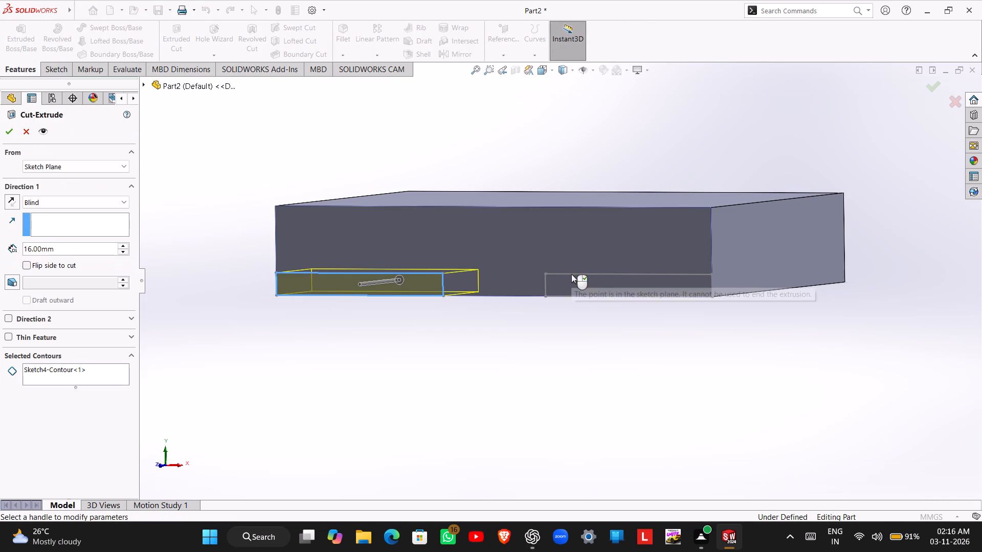
pyautogui.click(630, 274)
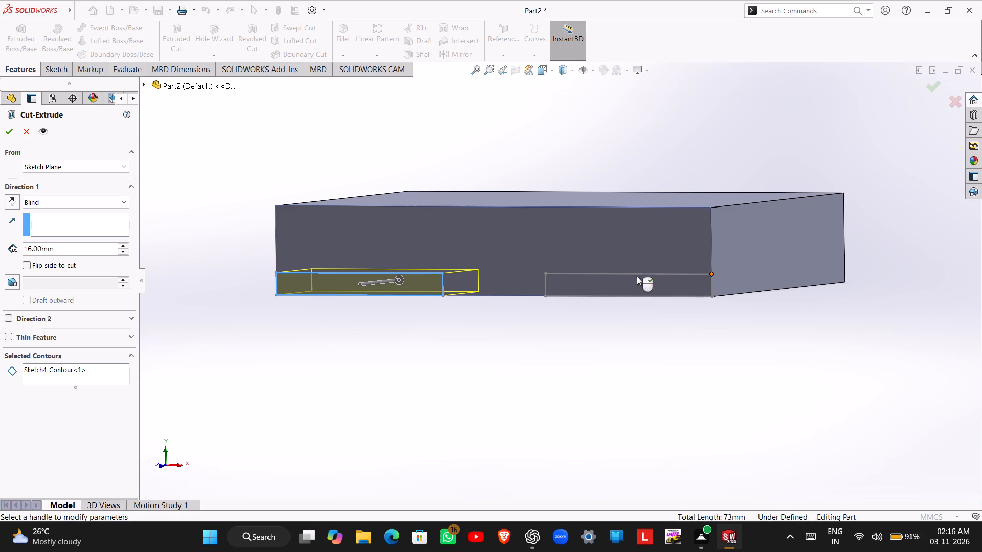
pyautogui.moveTo(663, 301); pyautogui.dragTo(605, 314, button='middle')
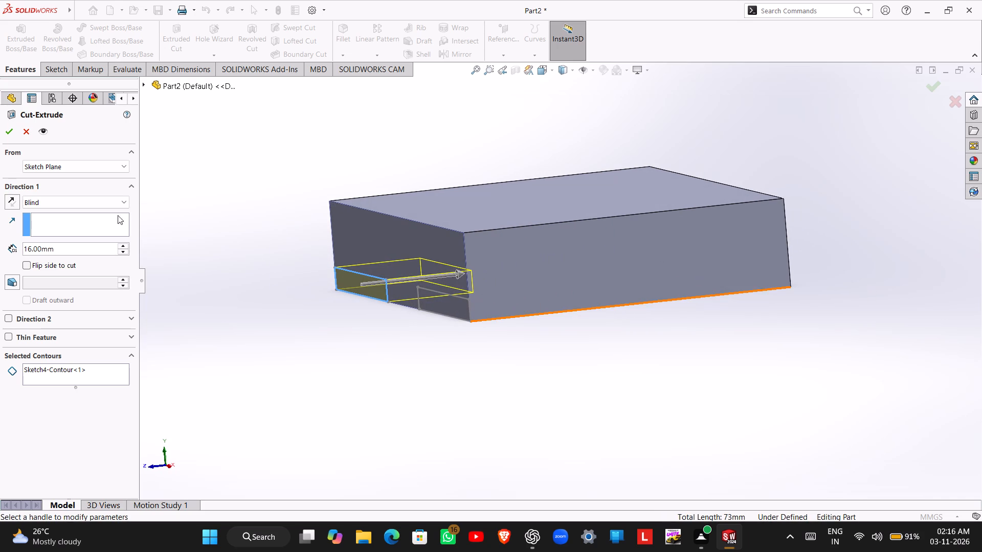
pyautogui.click(87, 202)
pyautogui.click(81, 221)
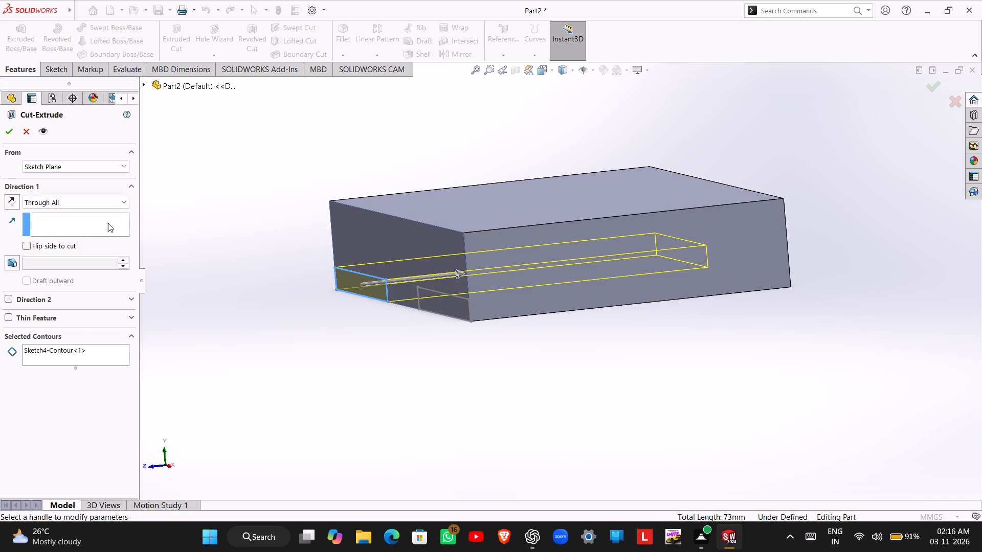
pyautogui.click(9, 137)
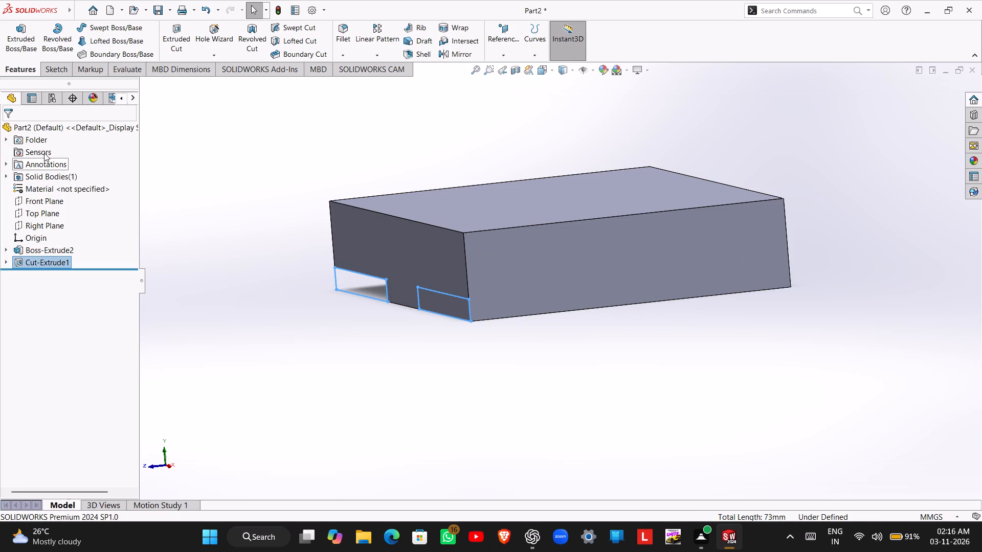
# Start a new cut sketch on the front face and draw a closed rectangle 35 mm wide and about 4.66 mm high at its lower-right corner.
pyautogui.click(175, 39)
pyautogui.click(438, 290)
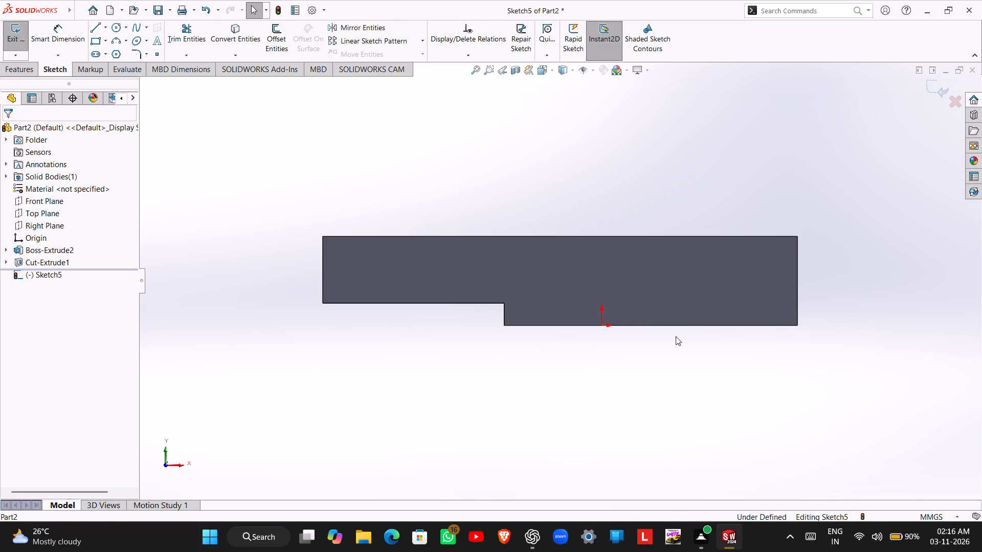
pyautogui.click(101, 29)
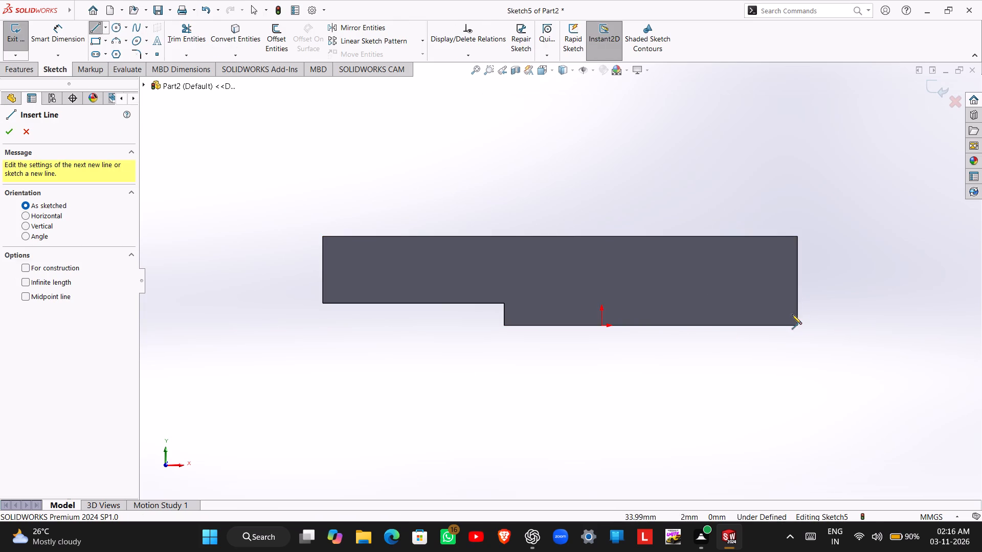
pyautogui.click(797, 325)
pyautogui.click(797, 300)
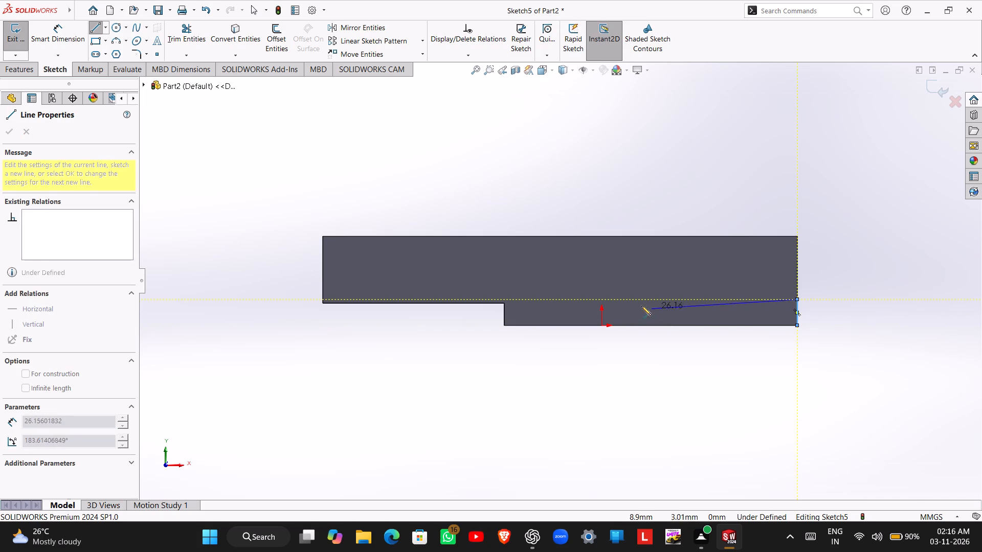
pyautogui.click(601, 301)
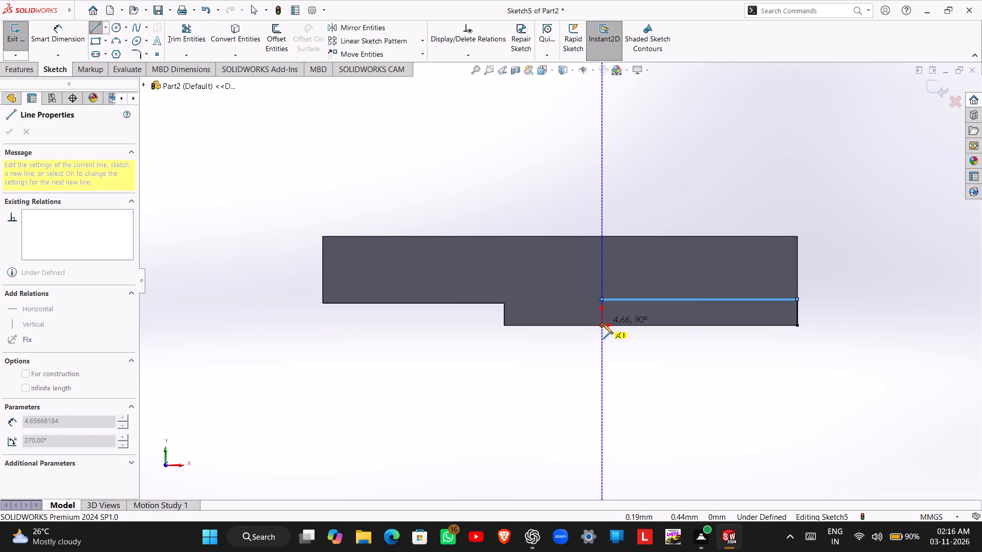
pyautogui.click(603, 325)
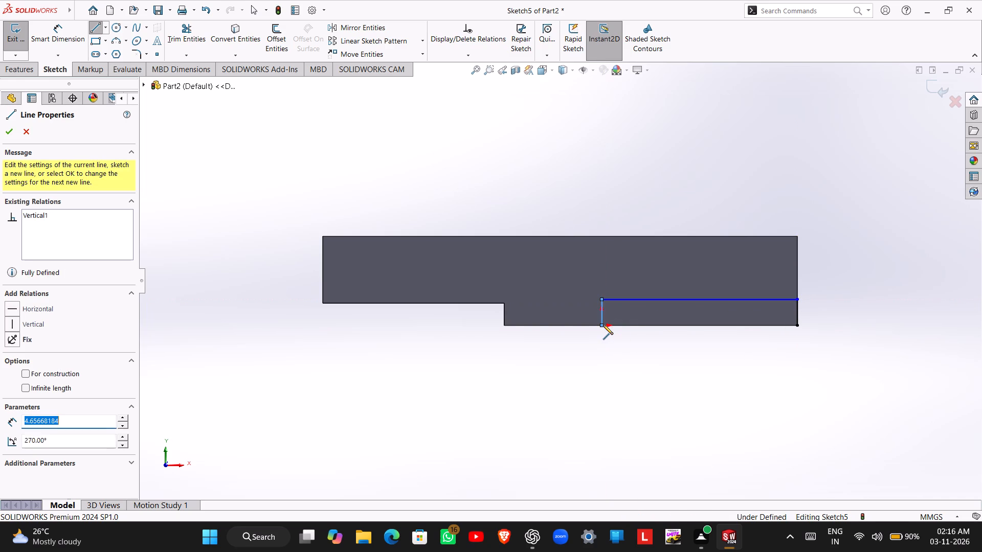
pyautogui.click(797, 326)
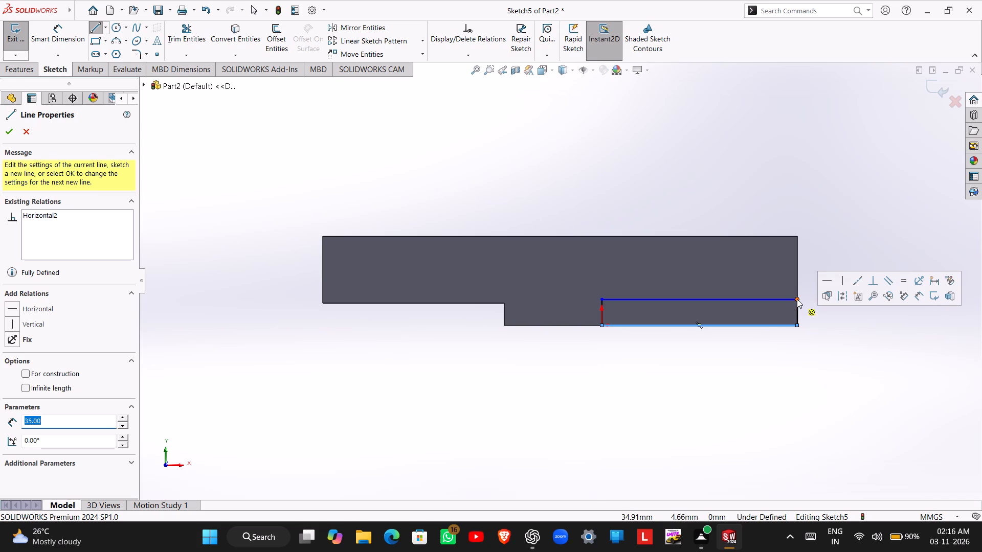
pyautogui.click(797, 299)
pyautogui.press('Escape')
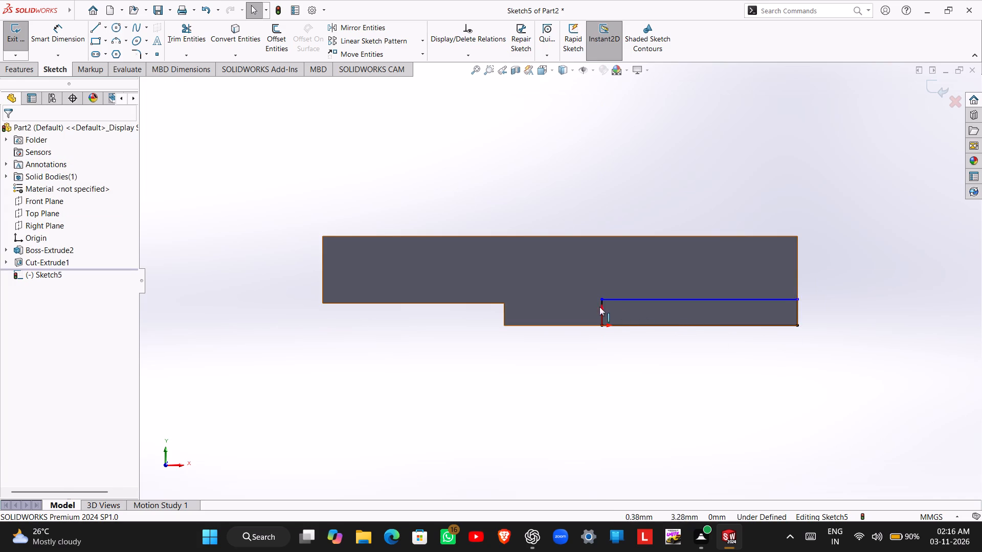
# Undo the new rectangle sketch and the lower-left corner cut, going back to editing the sketch with the two corner rectangles.
pyautogui.hotkey('ctrl', 'z')
pyautogui.hotkey('ctrl', 'z')
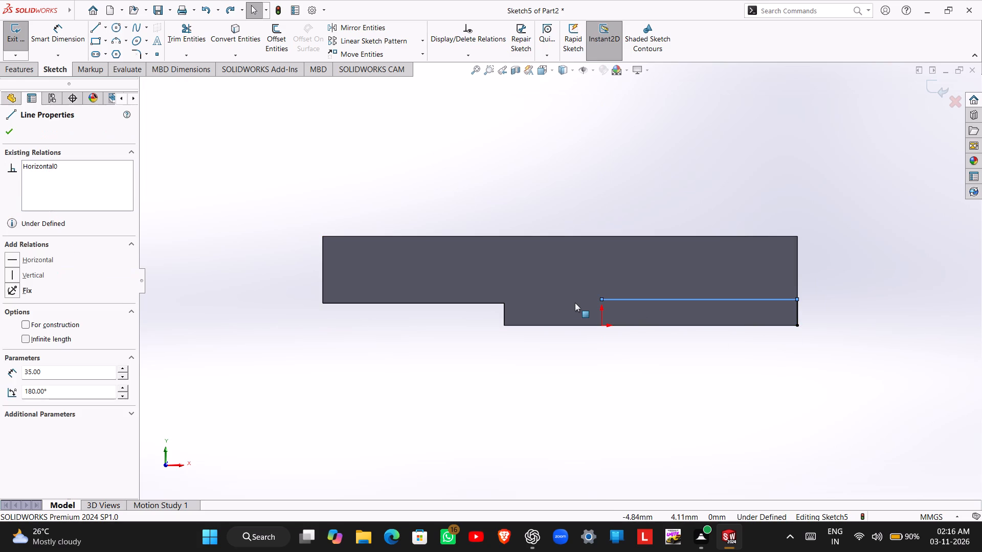
pyautogui.hotkey('ctrl', 'z')
pyautogui.hotkey('ctrl', 'z')
pyautogui.hotkey('ctrl', 'z')
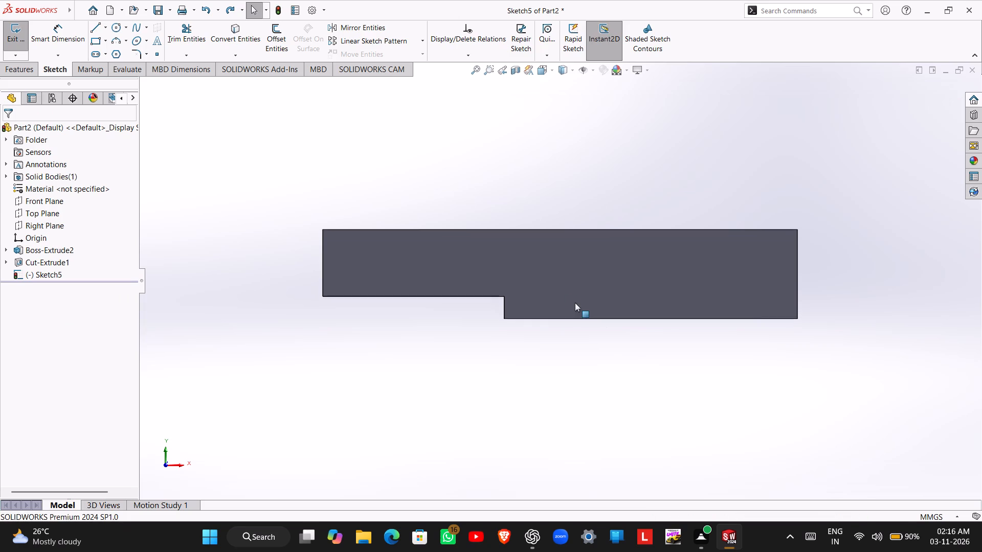
pyautogui.hotkey('ctrl', 'z')
pyautogui.hotkey('ctrl', 'z')
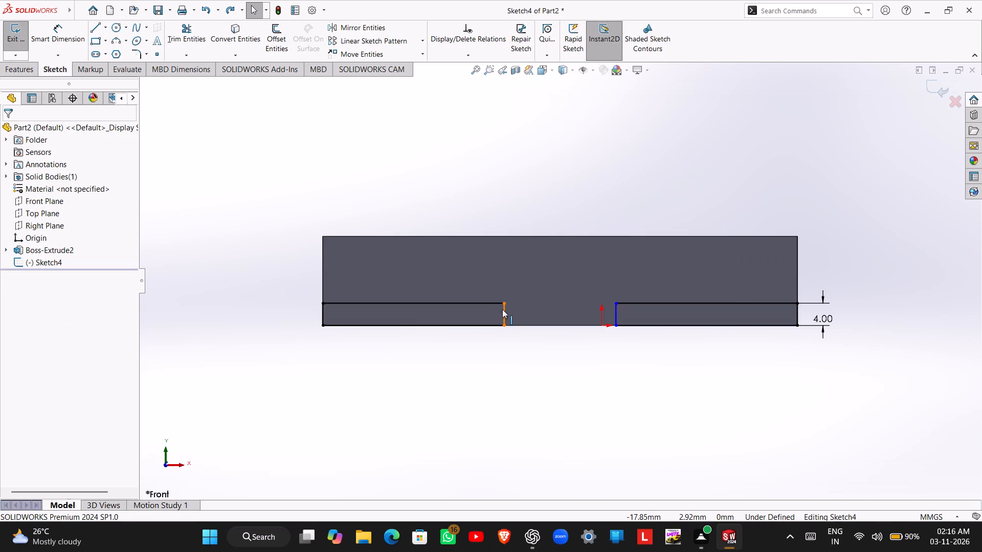
# Delete the inner vertical line of the lower-left corner rectangle and select the rectangle's top line.
pyautogui.click(502, 309)
pyautogui.press('Delete')
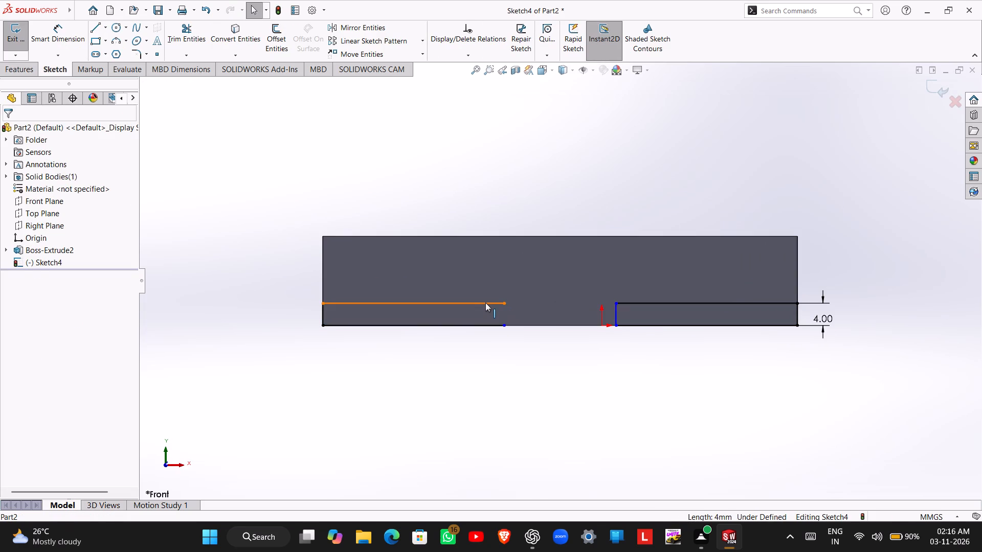
pyautogui.click(485, 303)
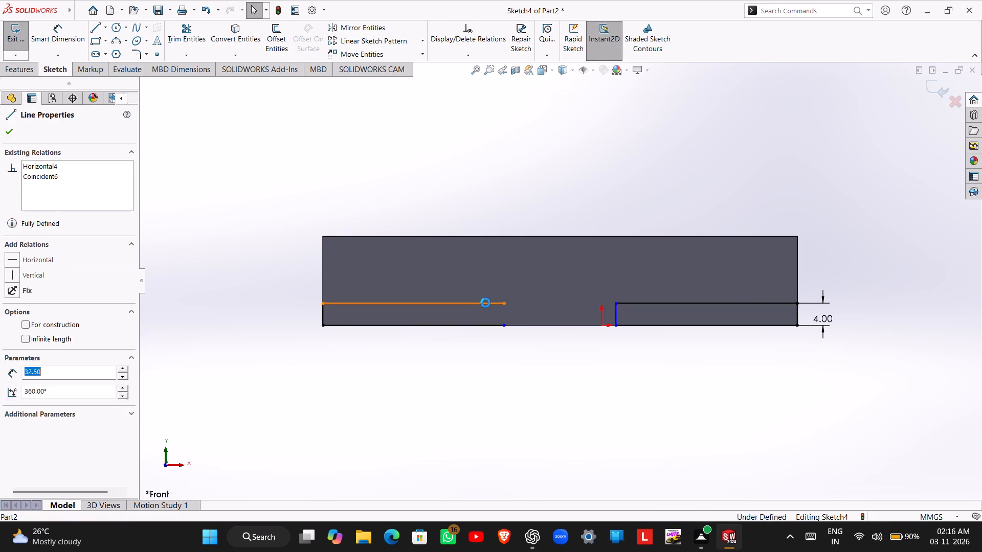
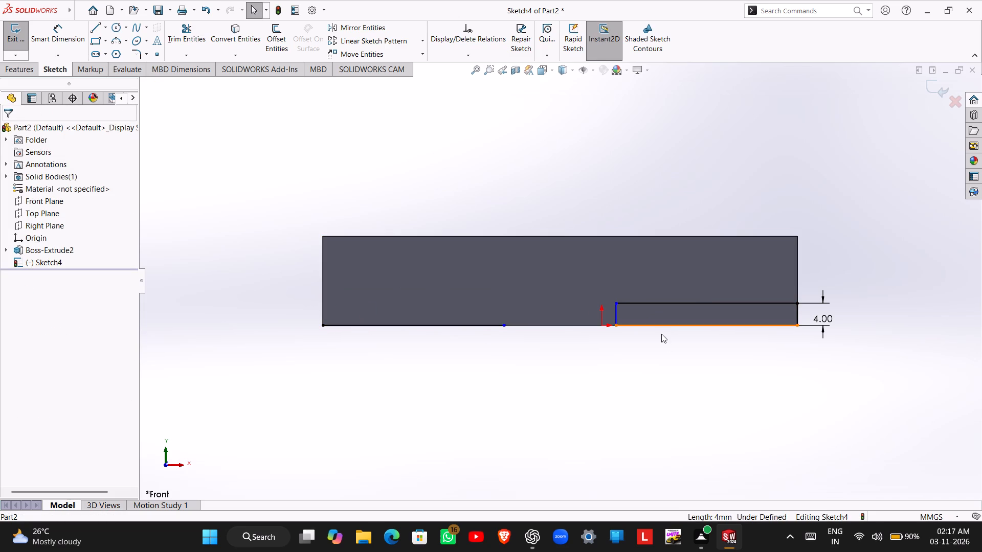
# Dimension the top line of the lower-right corner rectangle and set its length to 35 mm.
pyautogui.moveTo(671, 346); pyautogui.dragTo(674, 302, button='right')
pyautogui.moveTo(674, 356); pyautogui.dragTo(679, 295, button='right')
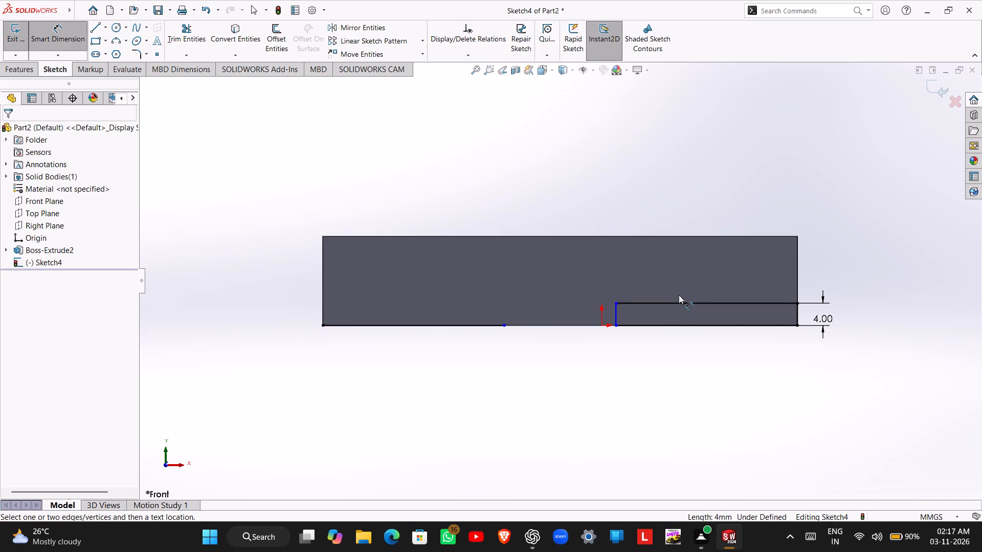
pyautogui.moveTo(679, 295); pyautogui.dragTo(679, 294, button='right')
pyautogui.click(669, 302)
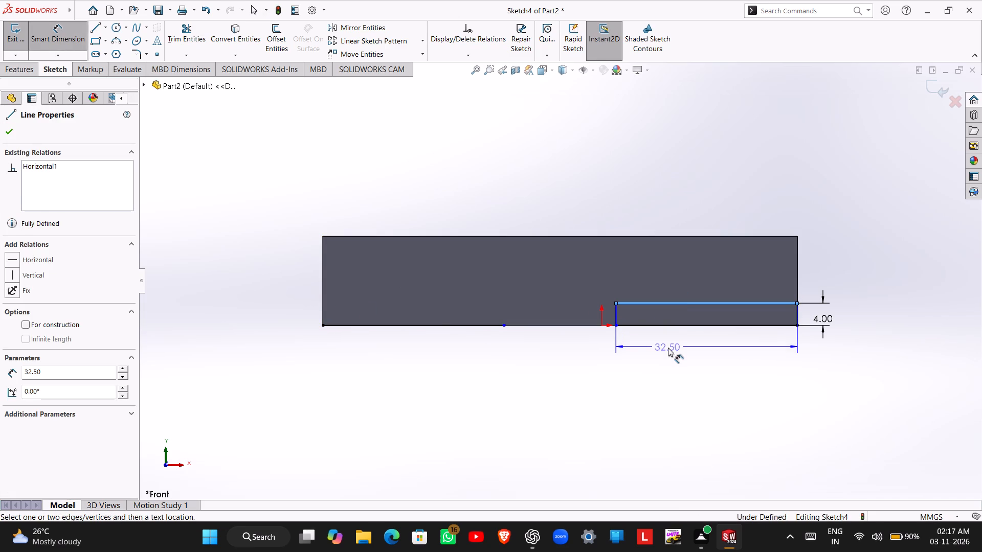
pyautogui.click(668, 348)
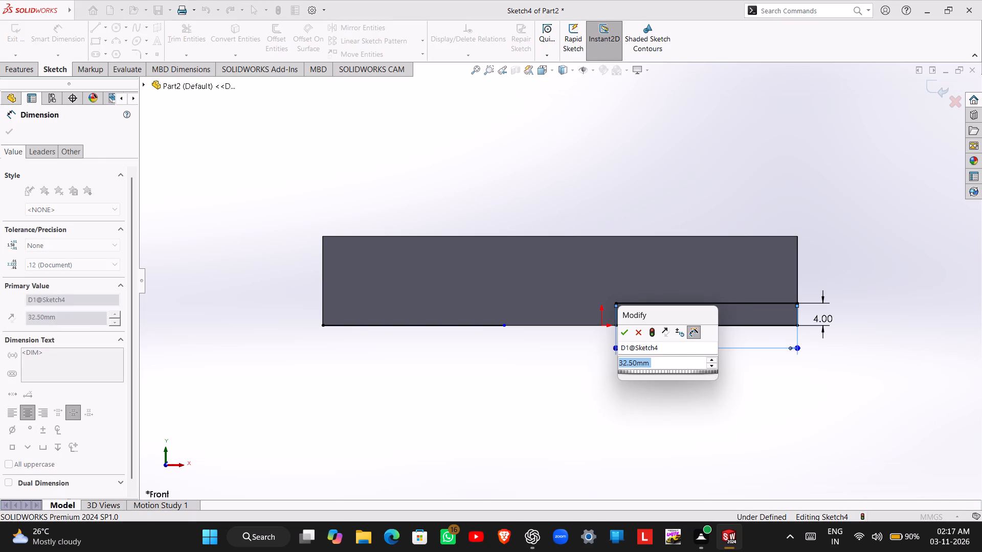
pyautogui.write('35')
pyautogui.press('Return')
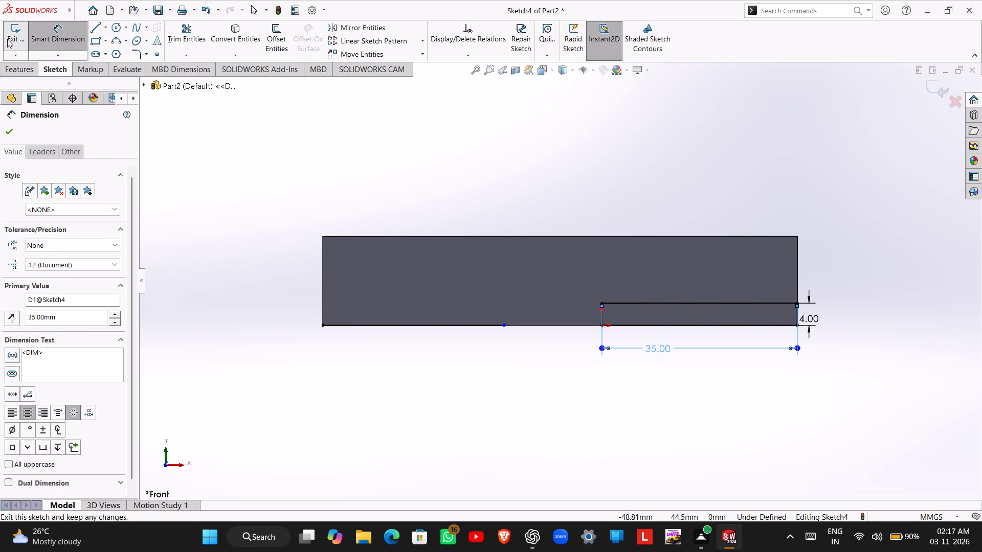
pyautogui.click(177, 208)
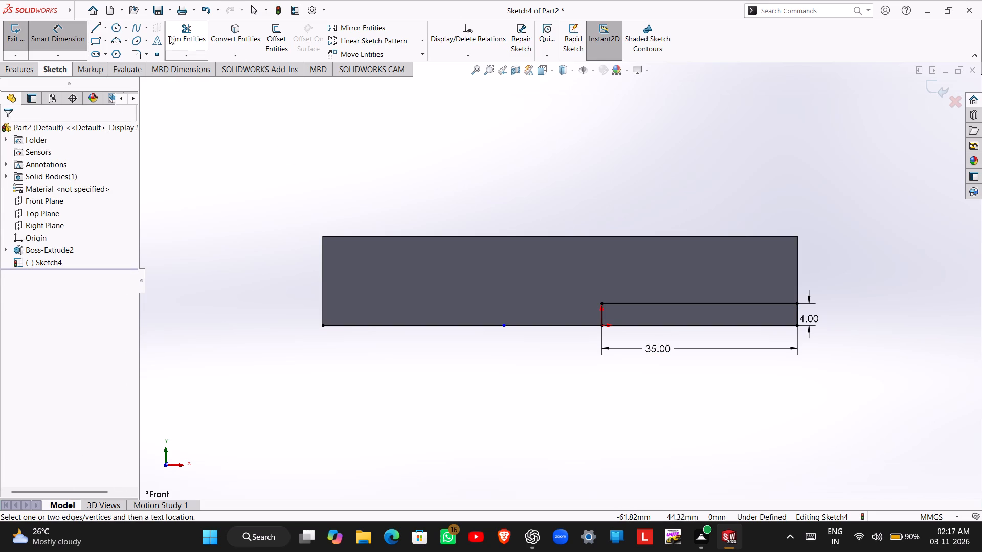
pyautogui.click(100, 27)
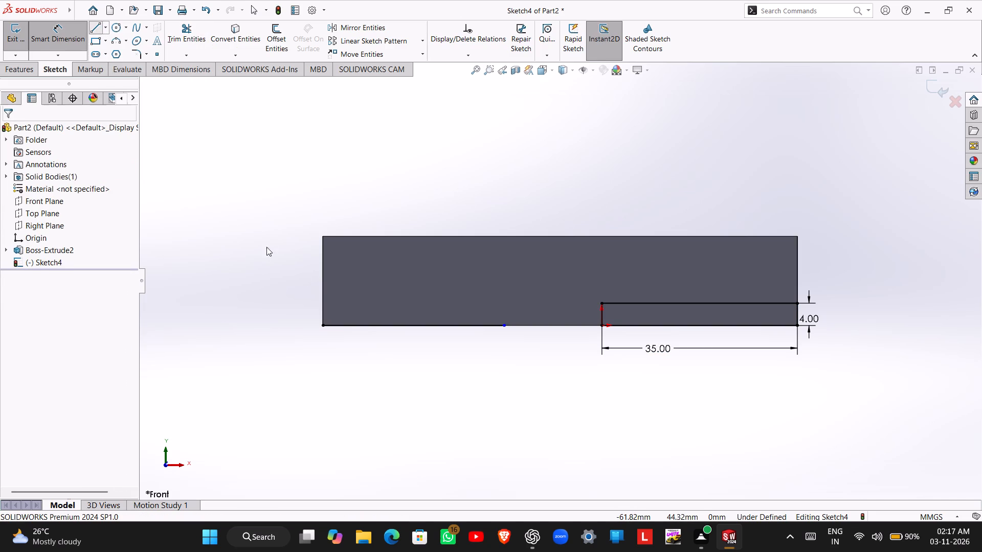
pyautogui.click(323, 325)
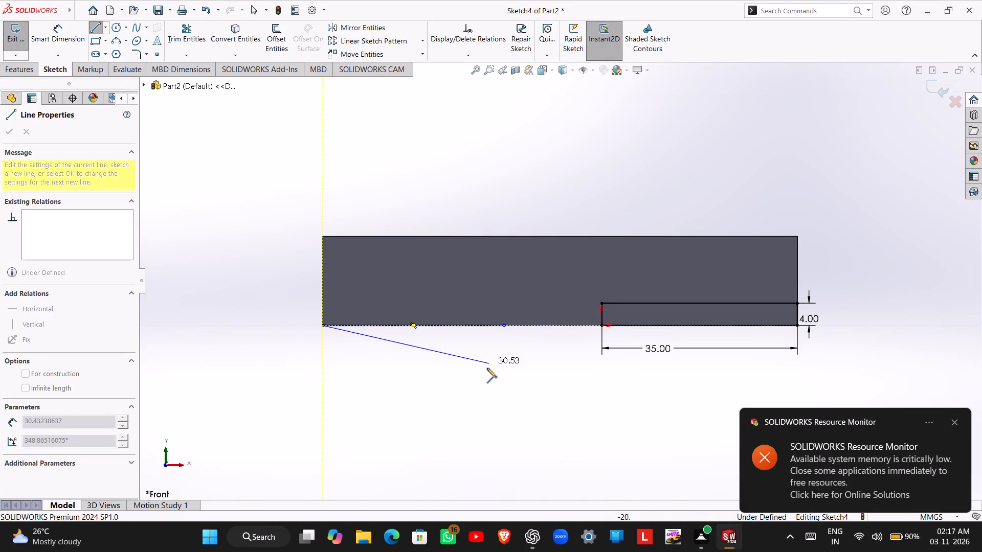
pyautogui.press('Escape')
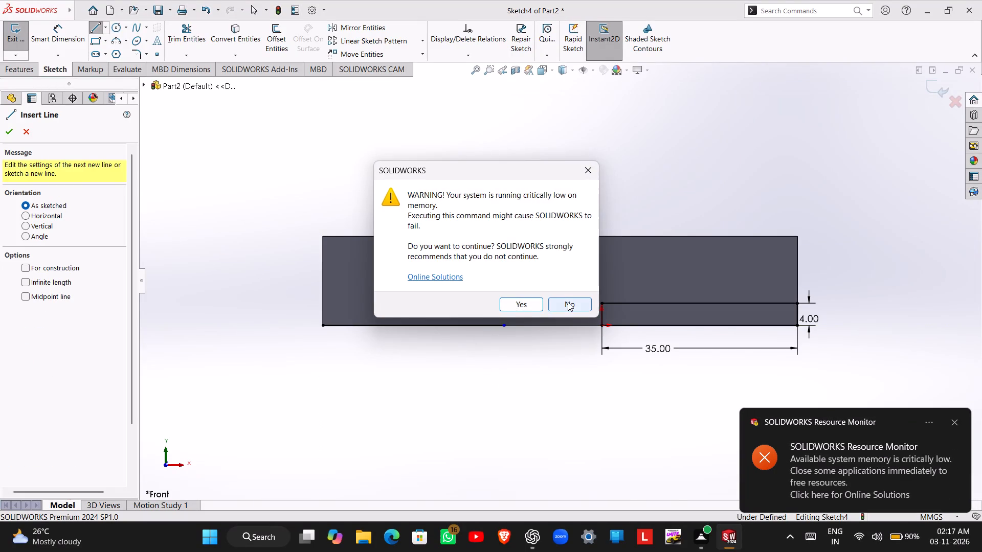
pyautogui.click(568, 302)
# Delete the leftover sketch line along the block's bottom edge at the lower-left corner.
pyautogui.click(485, 325)
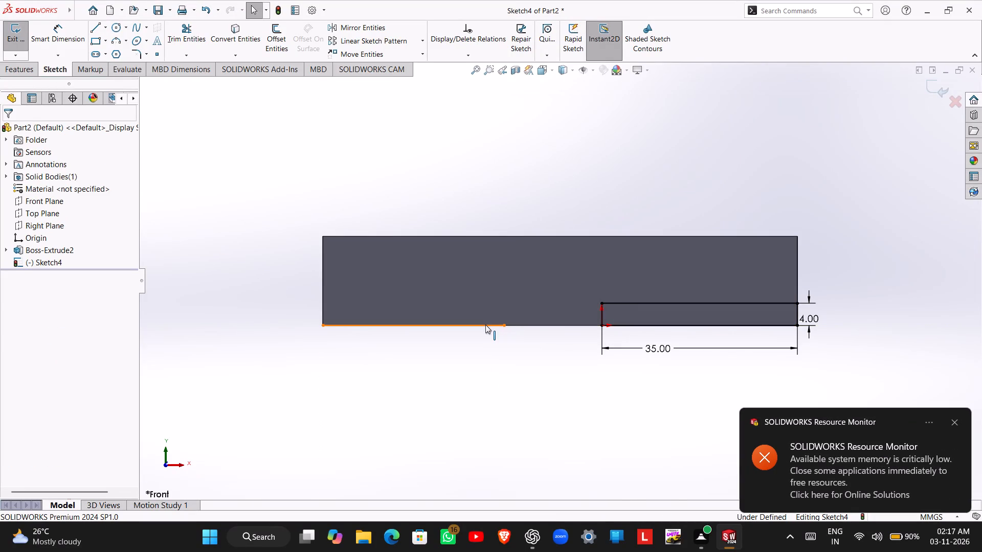
pyautogui.press('Delete')
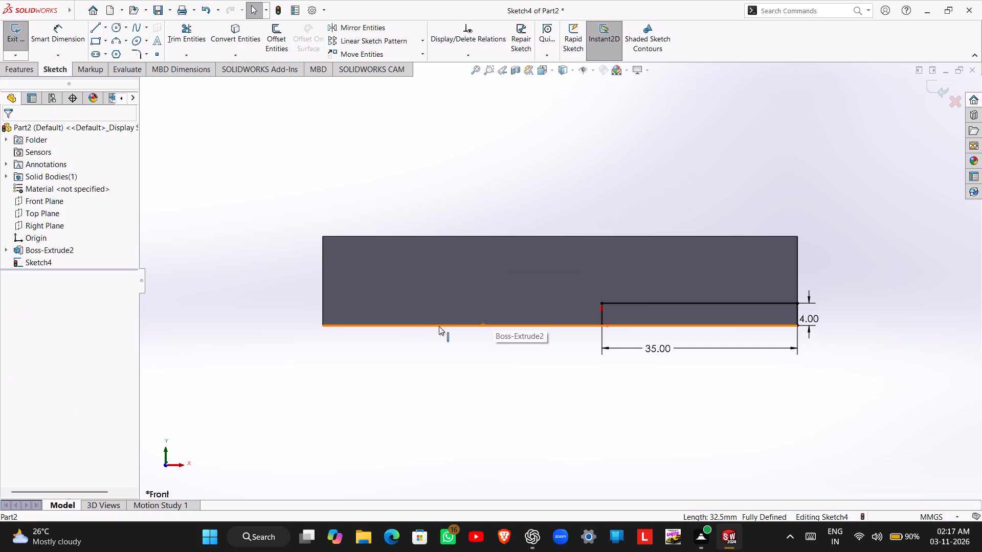
pyautogui.press('Delete')
# Draw a closed rectangle with lines at the block's lower-left corner, about 30.6 mm wide and 4 mm high.
pyautogui.click(98, 27)
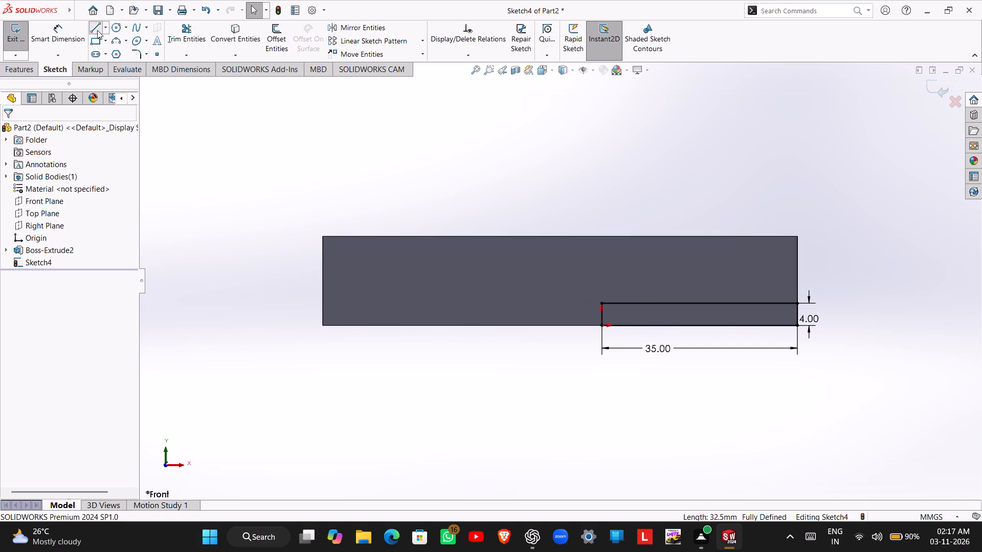
pyautogui.click(517, 307)
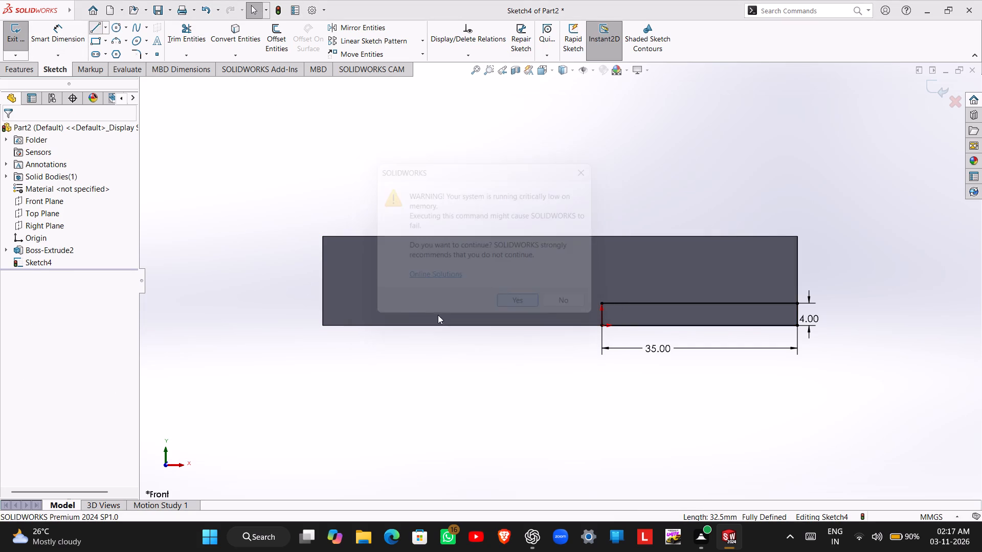
pyautogui.click(323, 326)
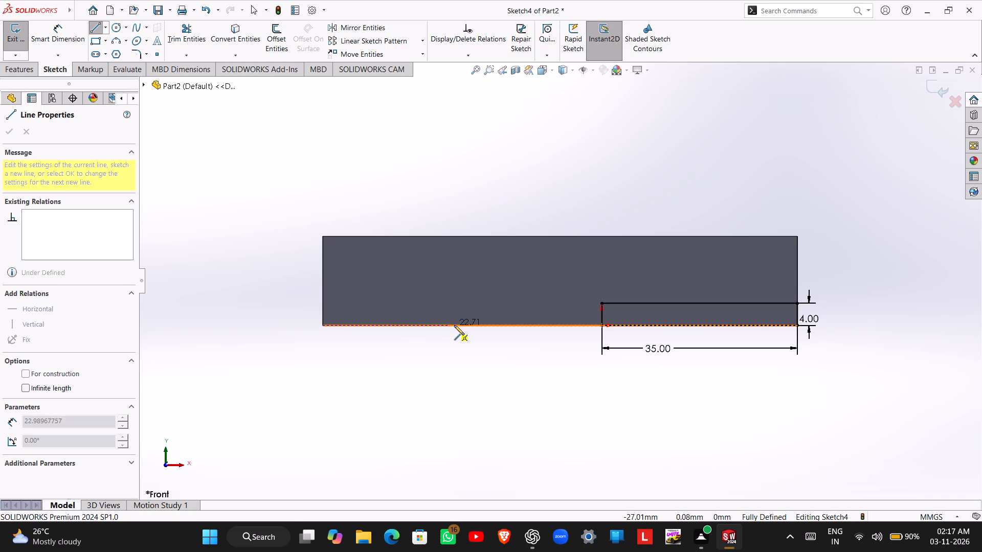
pyautogui.click(494, 326)
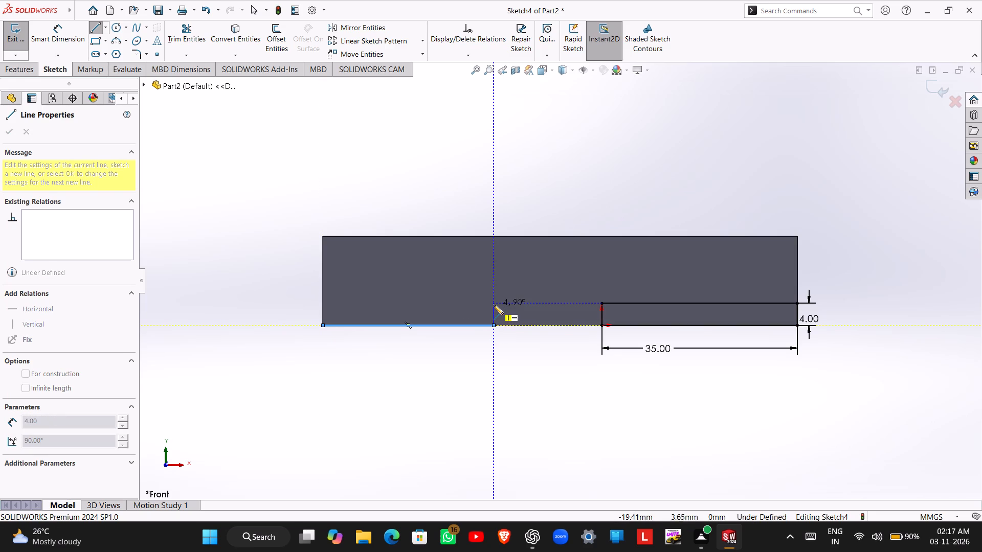
pyautogui.click(494, 305)
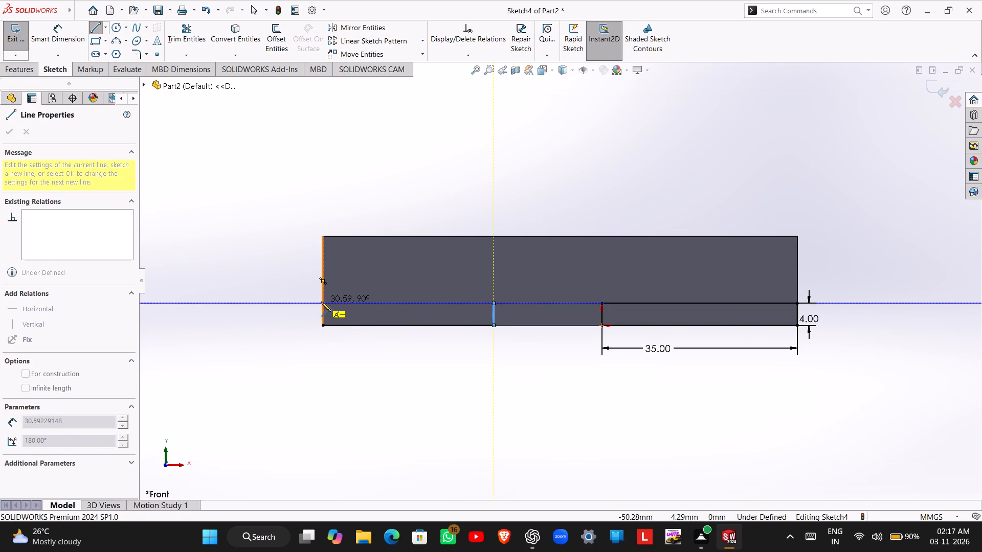
pyautogui.click(321, 302)
pyautogui.click(323, 325)
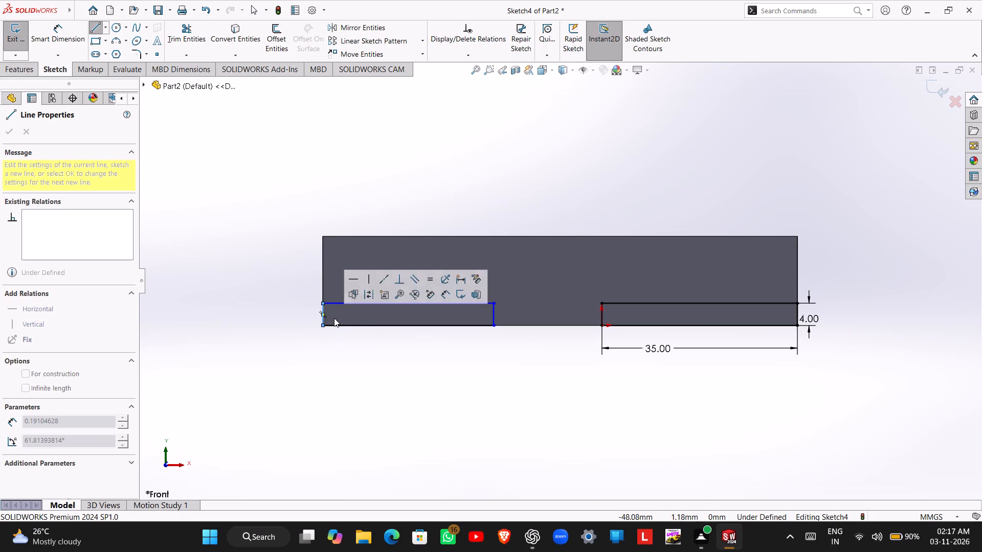
pyautogui.press('Escape')
# Dimension the lower-left rectangle's top line to 30 mm and exit the sketch.
pyautogui.moveTo(346, 360); pyautogui.dragTo(351, 304, button='right')
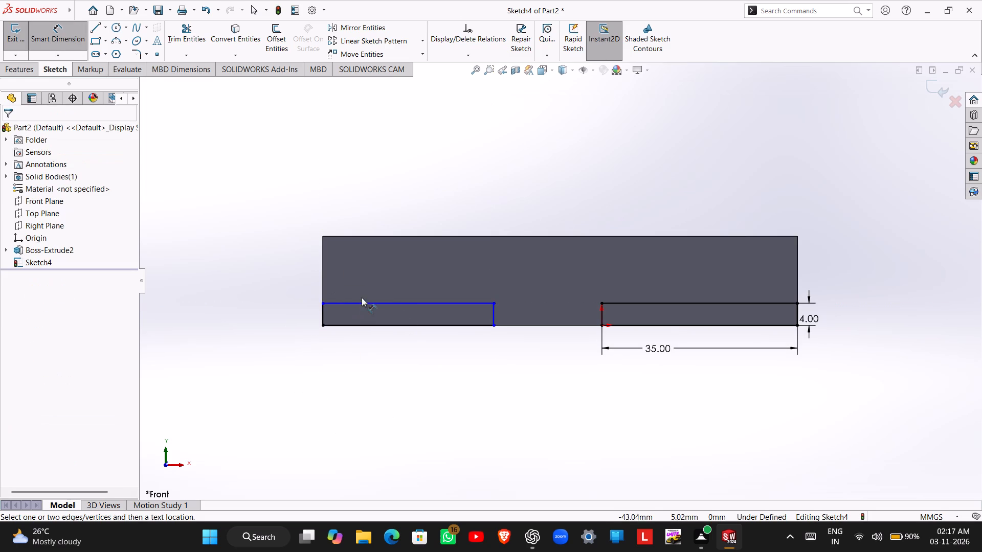
pyautogui.click(363, 301)
pyautogui.click(366, 365)
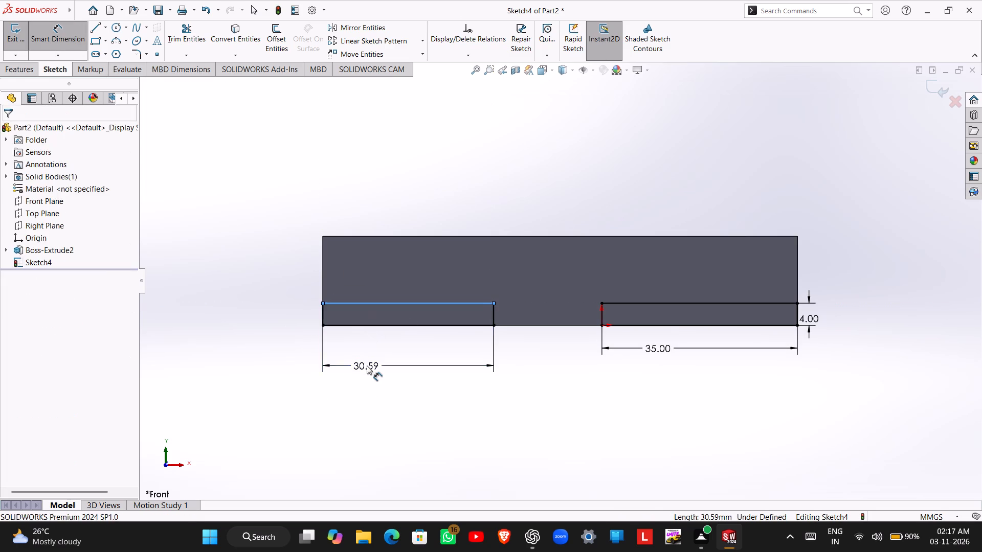
pyautogui.write('30')
pyautogui.press('Return')
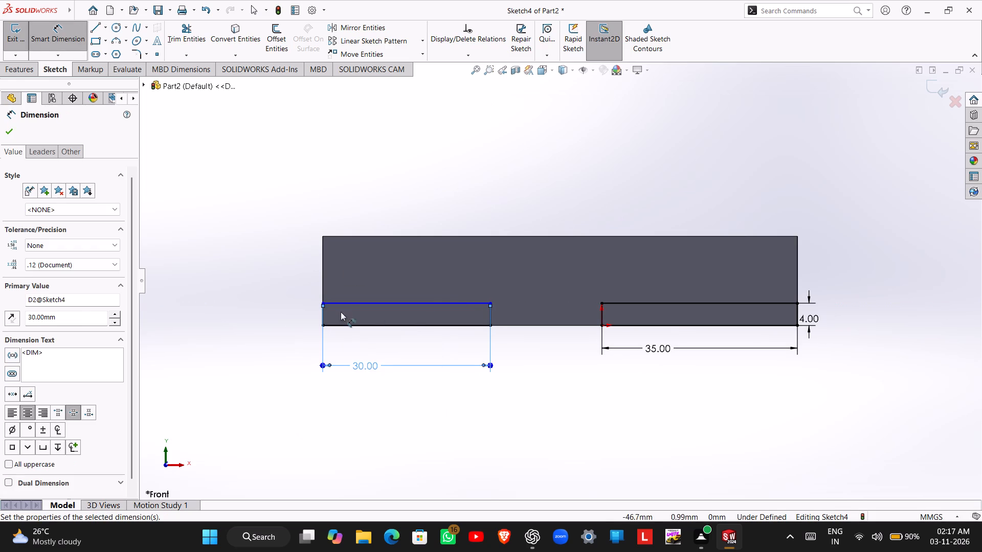
pyautogui.click(19, 26)
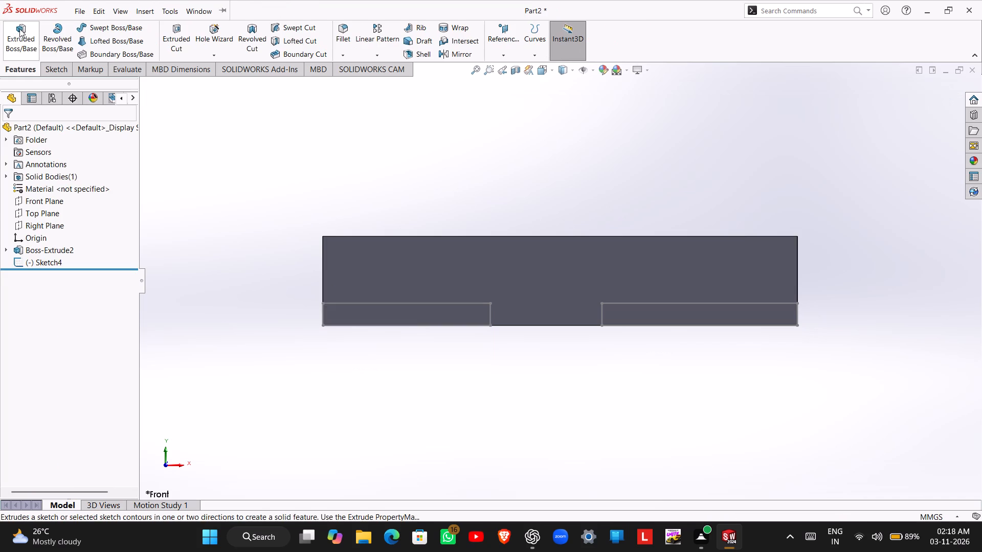
# Extrude-cut the lower-left corner rectangle Through All along the block.
pyautogui.click(182, 52)
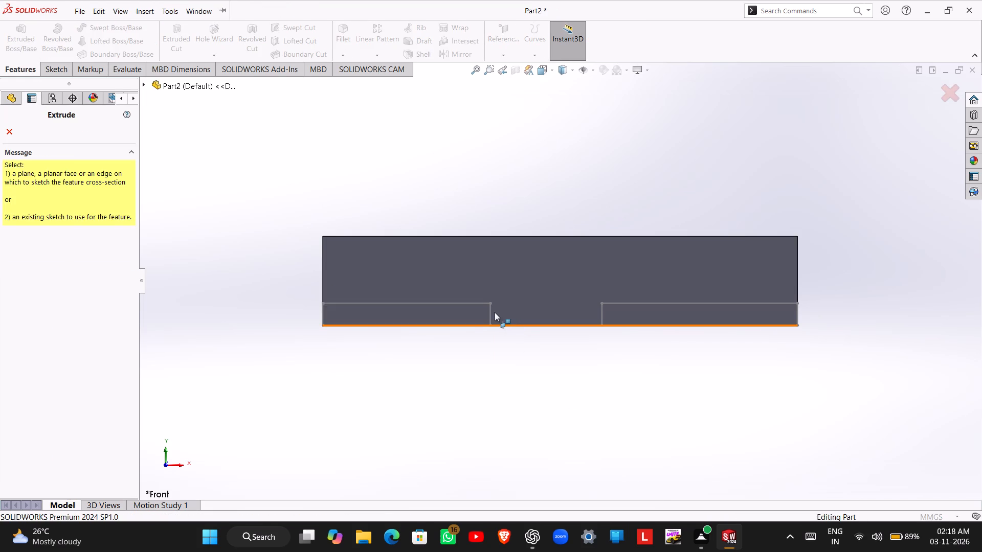
pyautogui.click(476, 302)
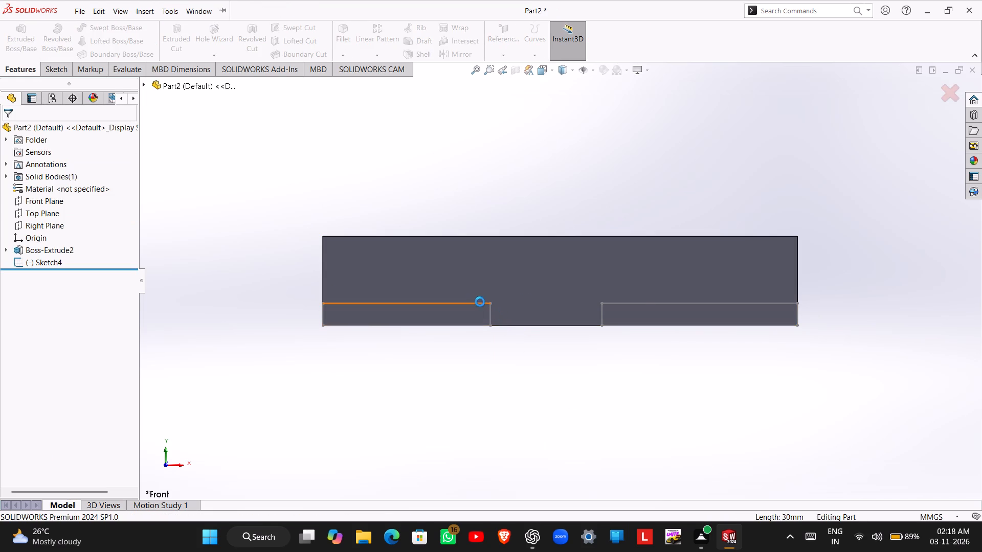
pyautogui.click(640, 302)
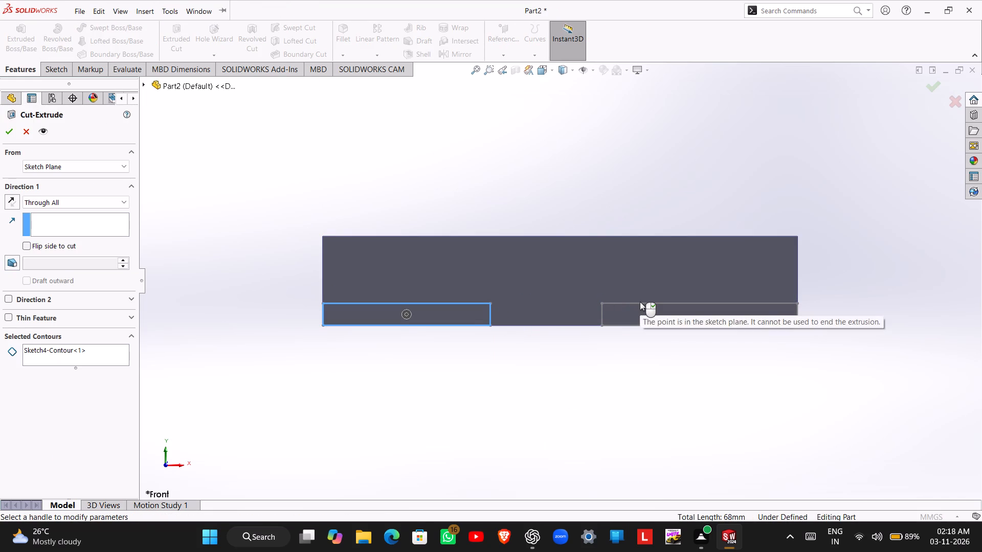
pyautogui.click(12, 132)
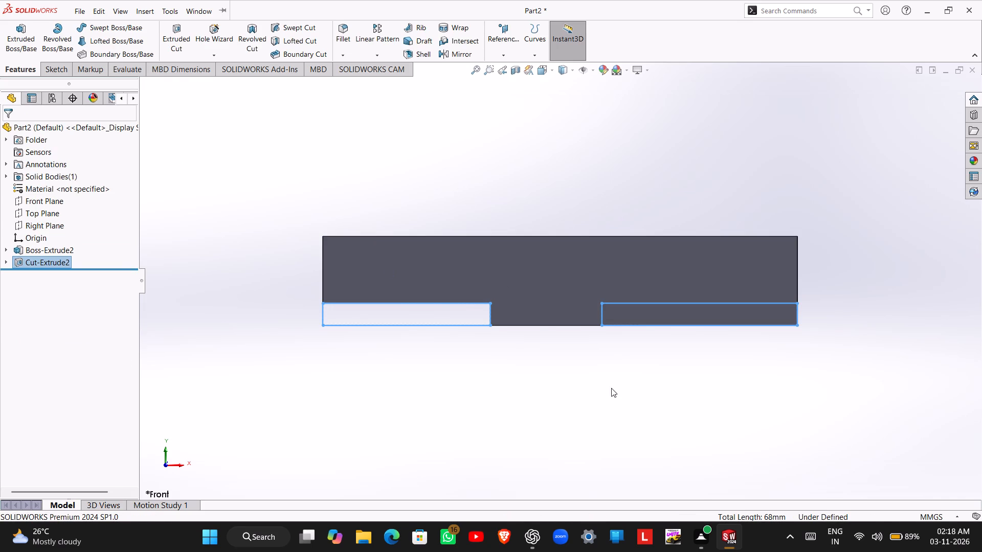
# Start a new cut sketch on the front face and draw a closed rectangle 35 mm wide and about 4.02 mm high from the origin to the lower-right corner.
pyautogui.moveTo(612, 392); pyautogui.dragTo(558, 392, button='middle')
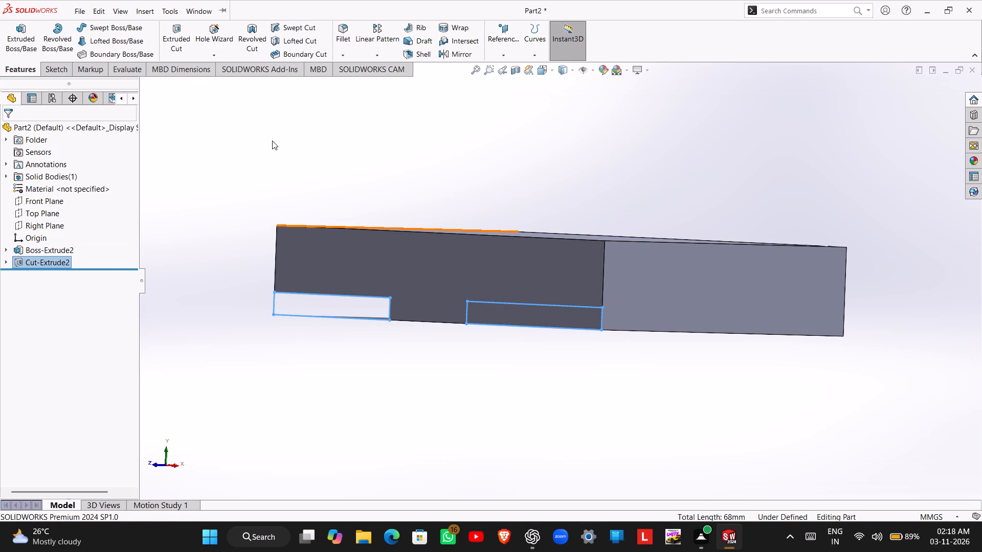
pyautogui.click(188, 49)
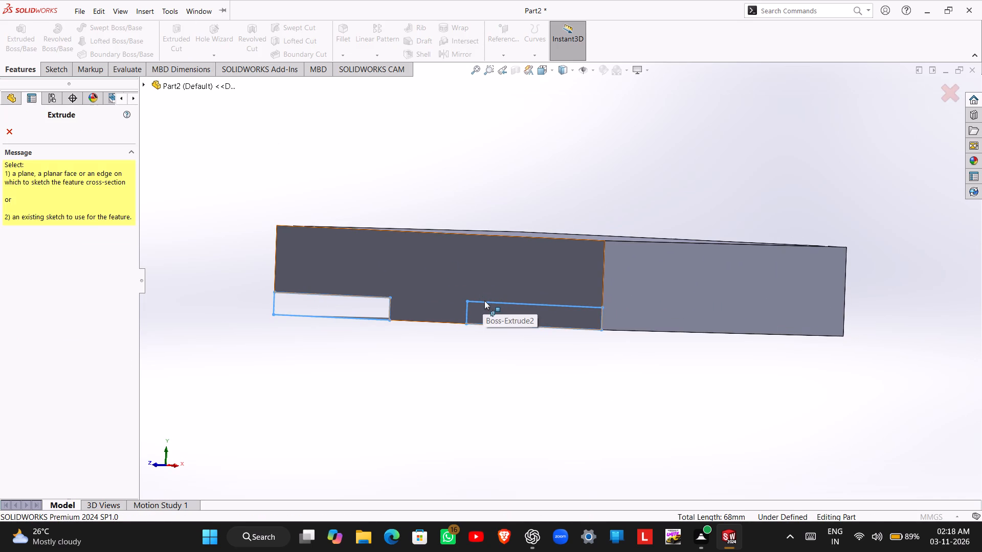
pyautogui.click(484, 301)
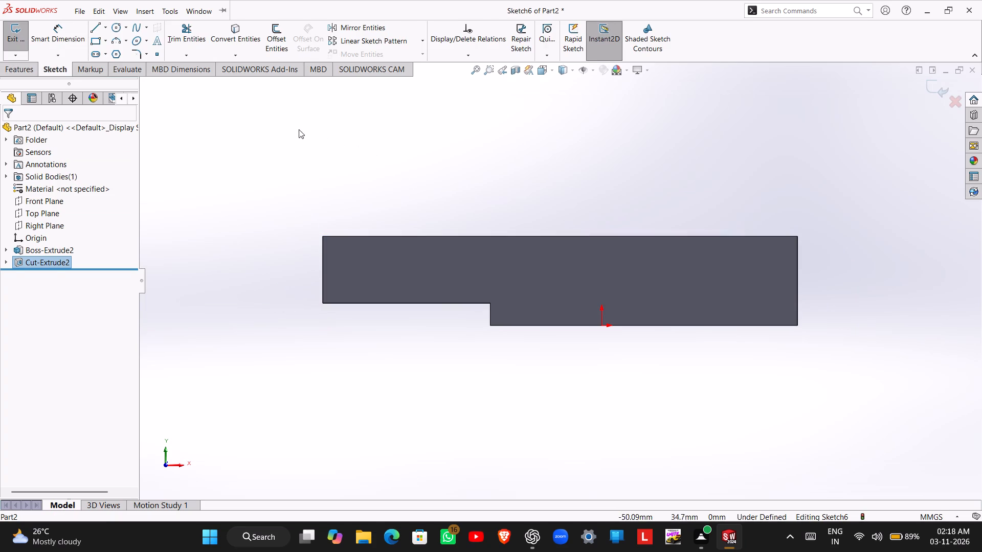
pyautogui.click(99, 28)
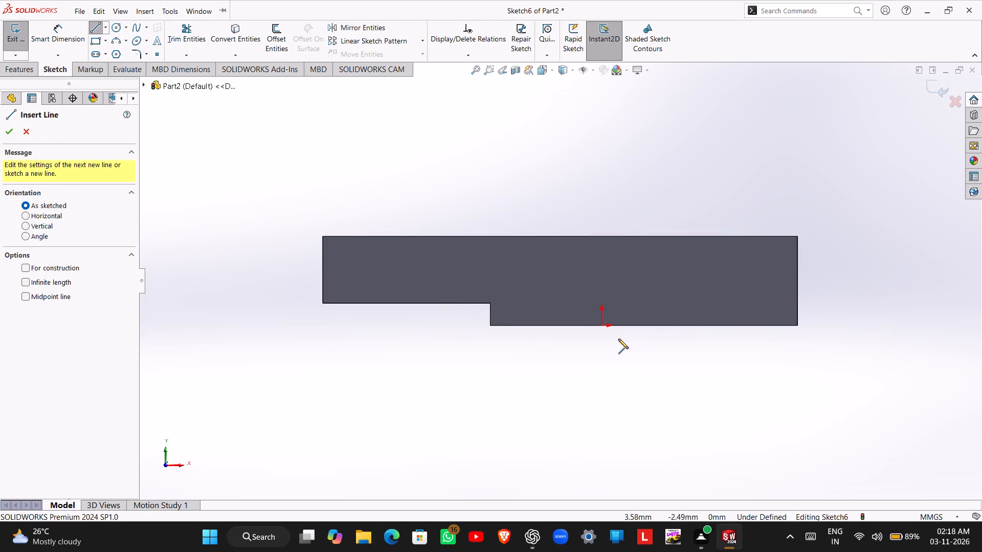
pyautogui.click(601, 325)
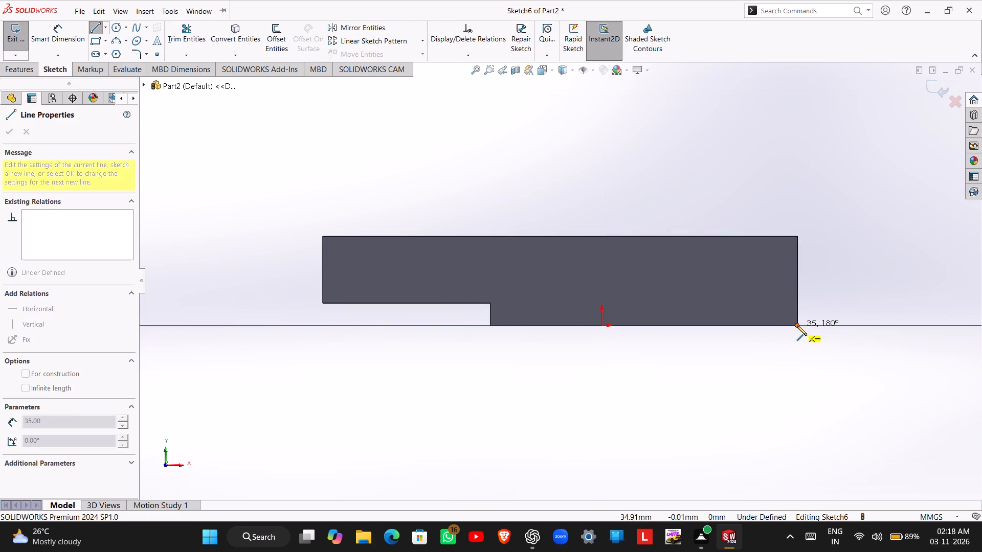
pyautogui.click(797, 326)
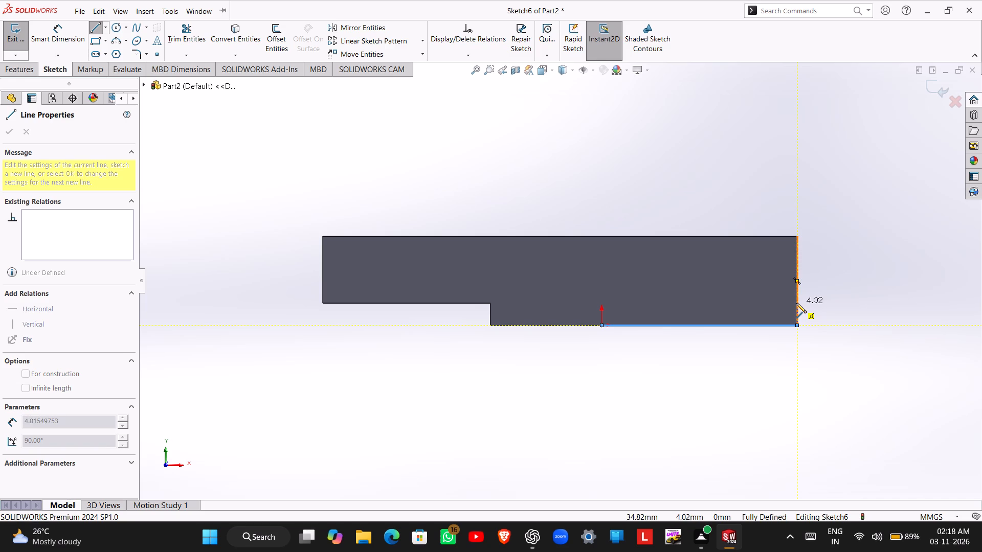
pyautogui.click(796, 303)
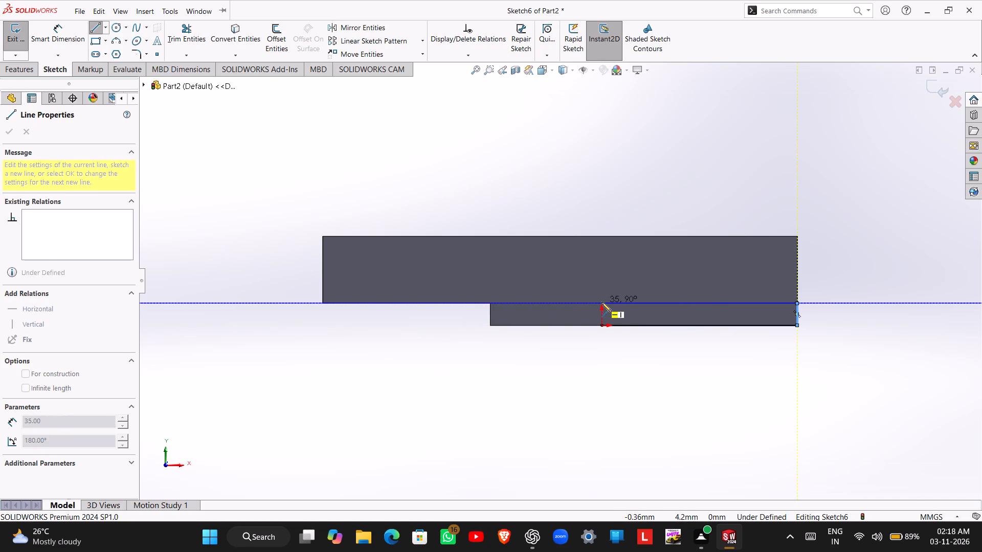
pyautogui.click(601, 302)
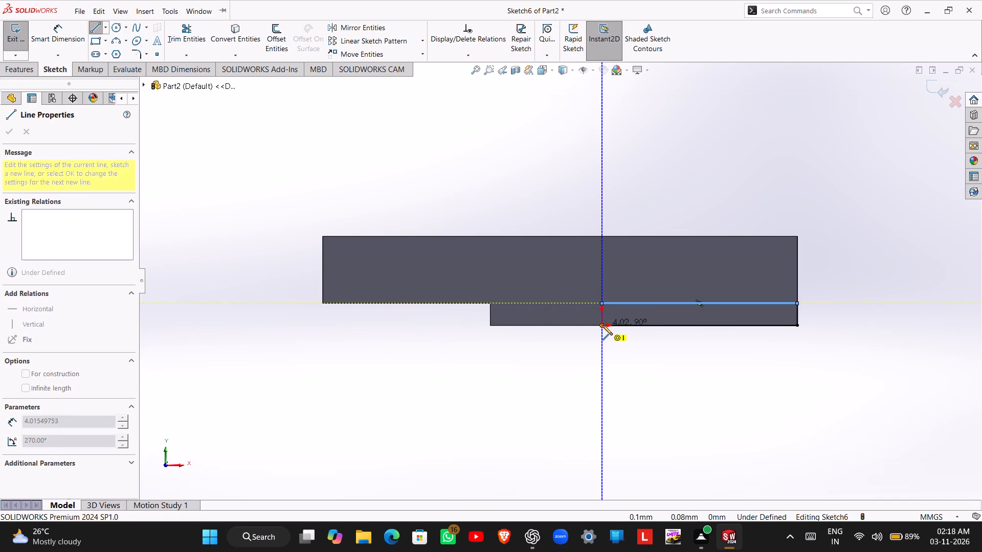
pyautogui.click(602, 325)
pyautogui.press('Escape')
# Dimension the new lower-right rectangle's outer vertical line and set its height to 4 mm.
pyautogui.moveTo(784, 409); pyautogui.dragTo(785, 407, button='right')
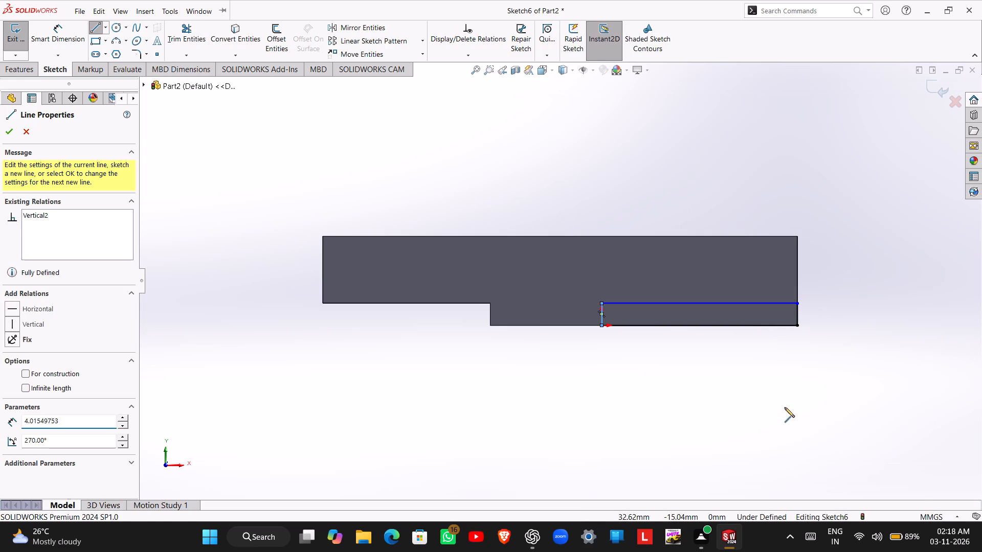
pyautogui.moveTo(785, 407); pyautogui.dragTo(784, 334, button='right')
pyautogui.click(796, 313)
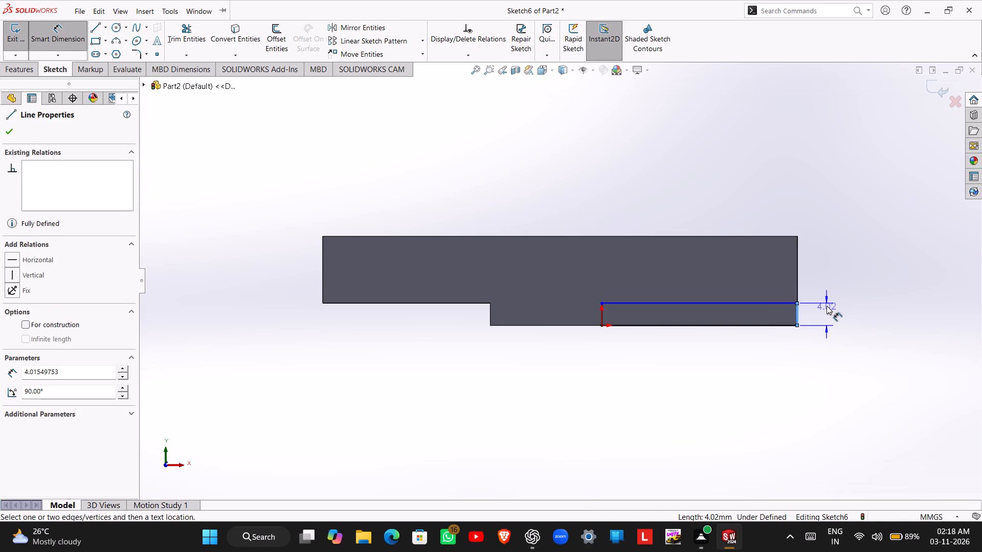
pyautogui.click(827, 306)
pyautogui.press('4')
pyautogui.press('Return')
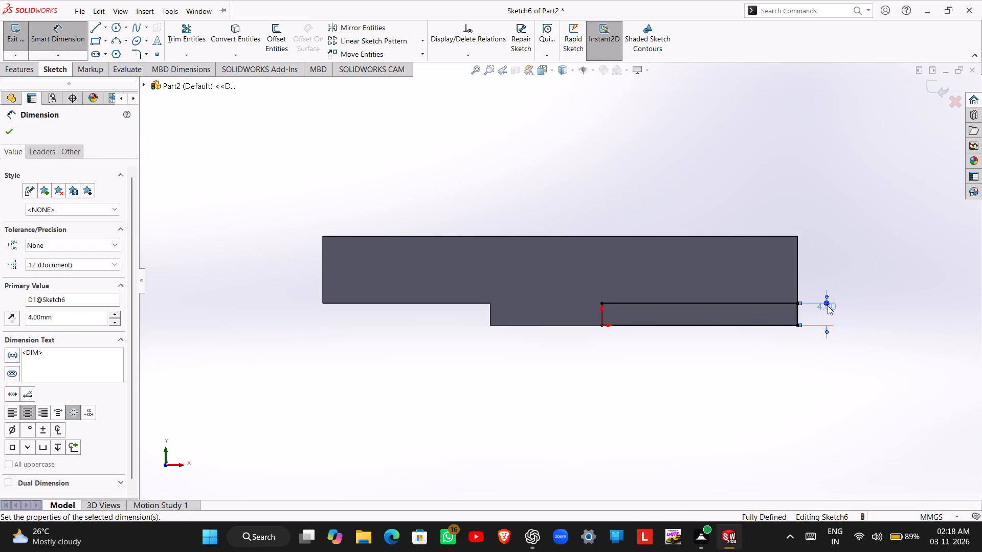
# Exit the sketch and extrude-cut the 35 by 4 mm lower-right corner rectangle Through All.
pyautogui.press('Escape')
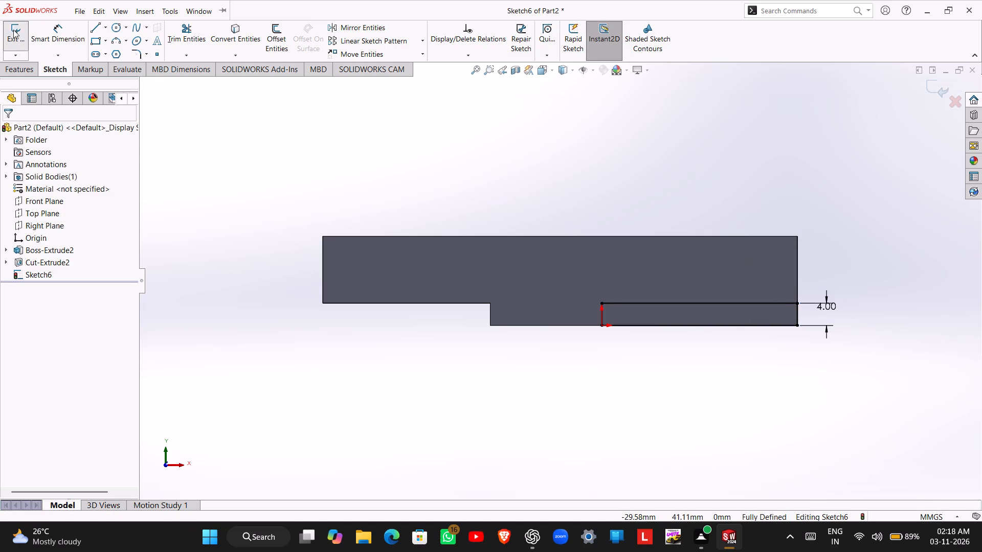
pyautogui.click(13, 30)
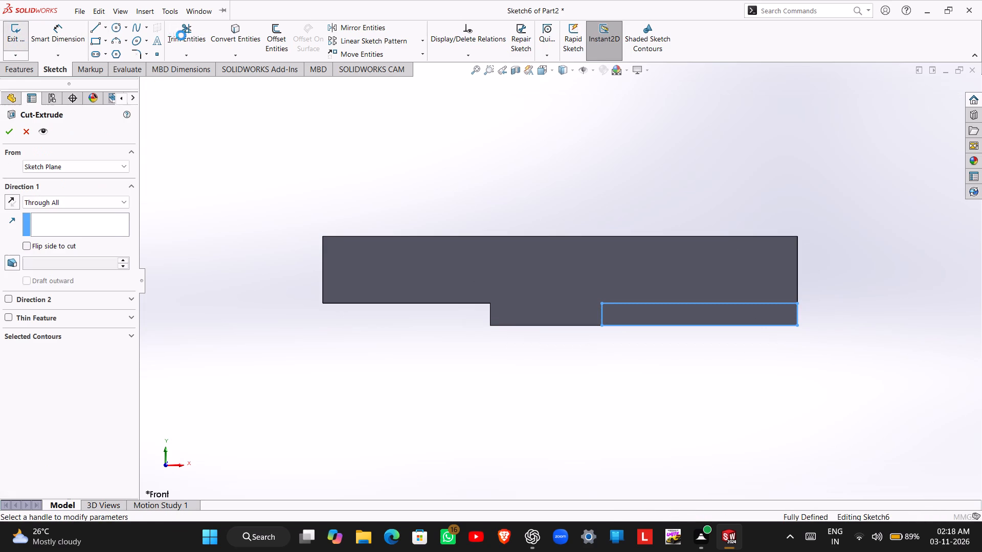
pyautogui.click(17, 66)
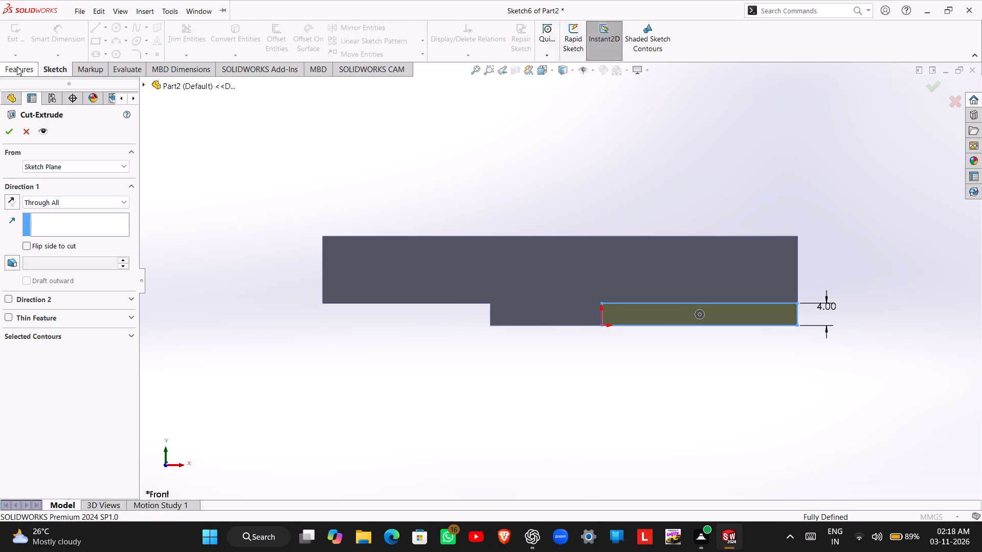
pyautogui.click(11, 133)
# Sketch a closed five-sided profile on the top face: about 50.4 mm along the back edge, 10.5 mm forward, diagonal, 7.3 mm front, and the right edge.
pyautogui.moveTo(700, 464); pyautogui.dragTo(644, 465, button='middle')
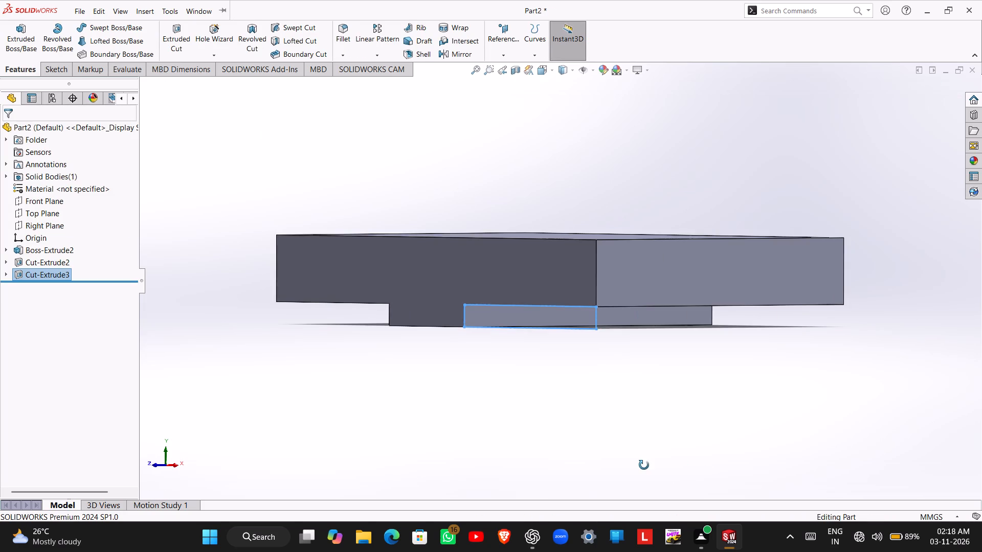
pyautogui.moveTo(644, 465); pyautogui.dragTo(680, 474, button='middle')
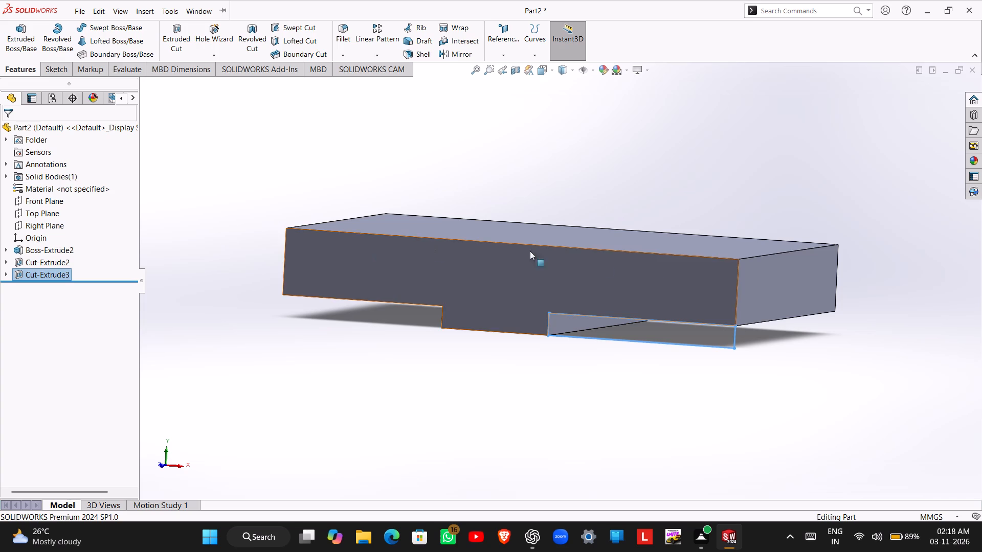
pyautogui.moveTo(846, 271); pyautogui.dragTo(799, 431, button='middle')
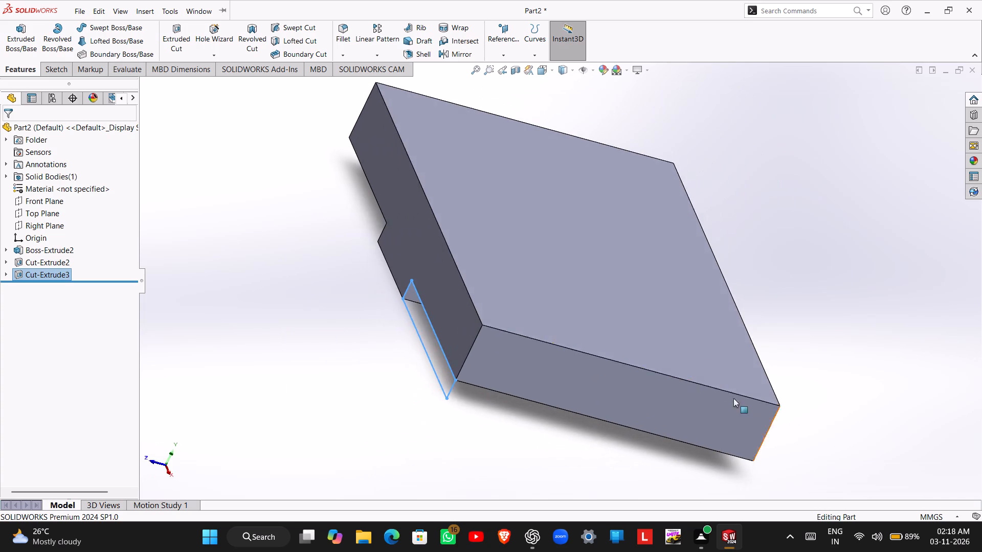
pyautogui.moveTo(681, 339); pyautogui.dragTo(654, 422, button='middle')
pyautogui.click(612, 371)
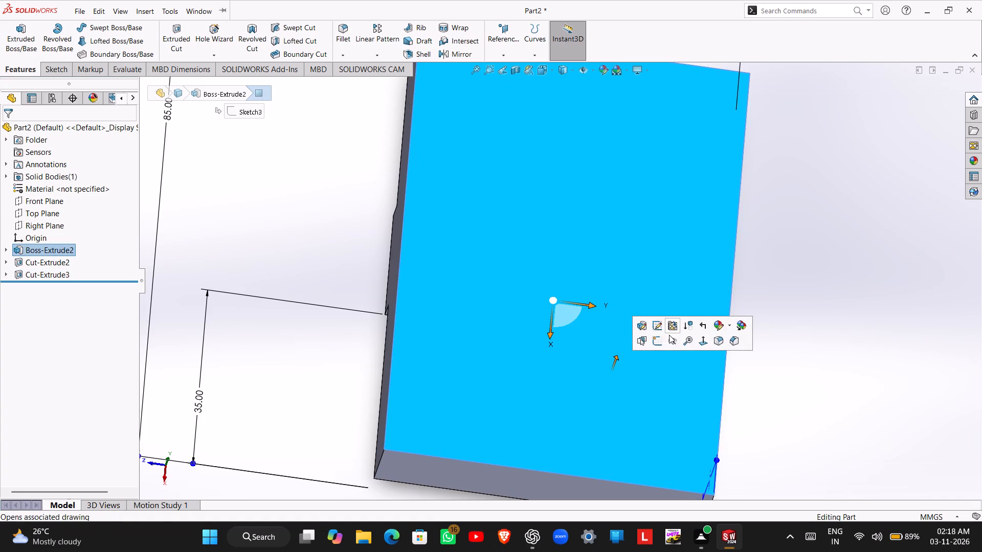
pyautogui.click(657, 346)
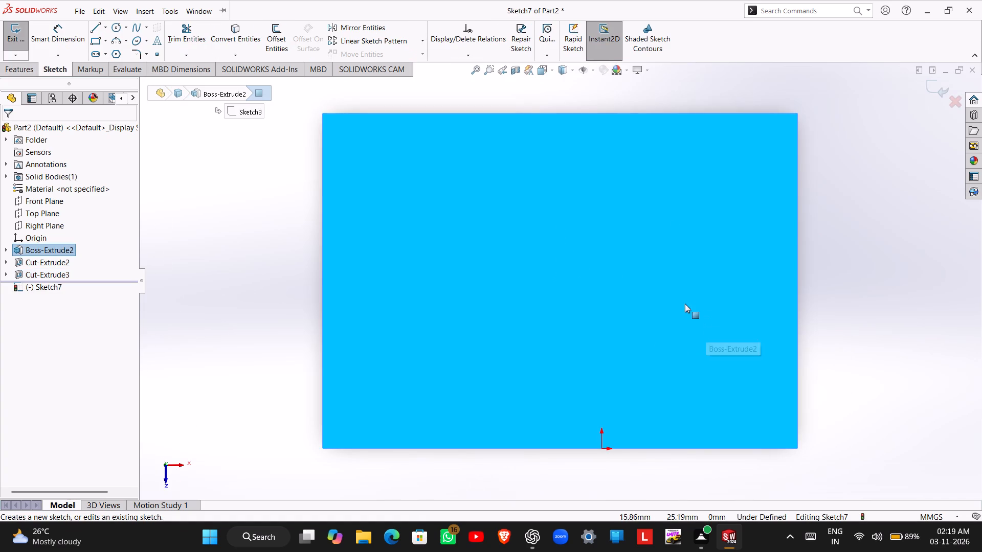
pyautogui.moveTo(94, 26); pyautogui.dragTo(102, 26)
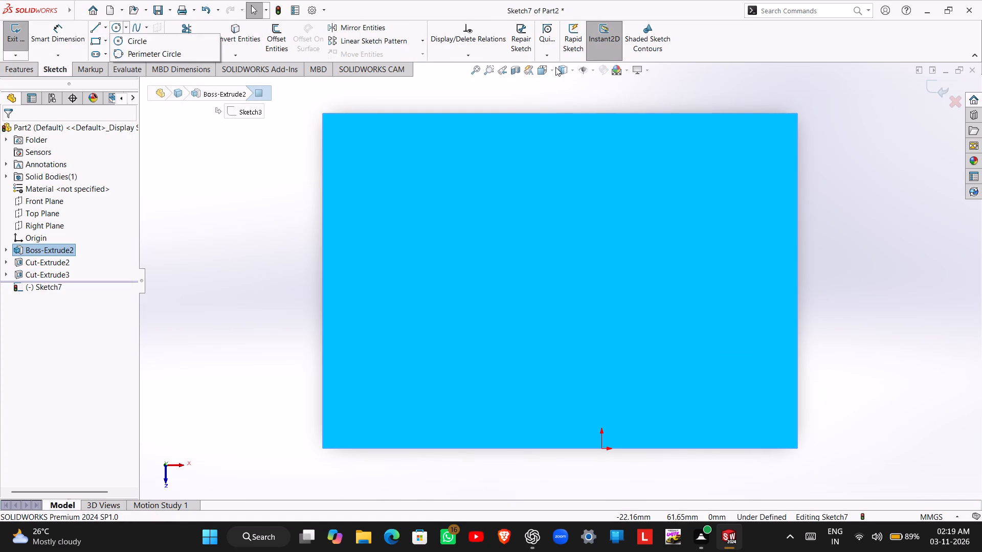
pyautogui.press('Escape')
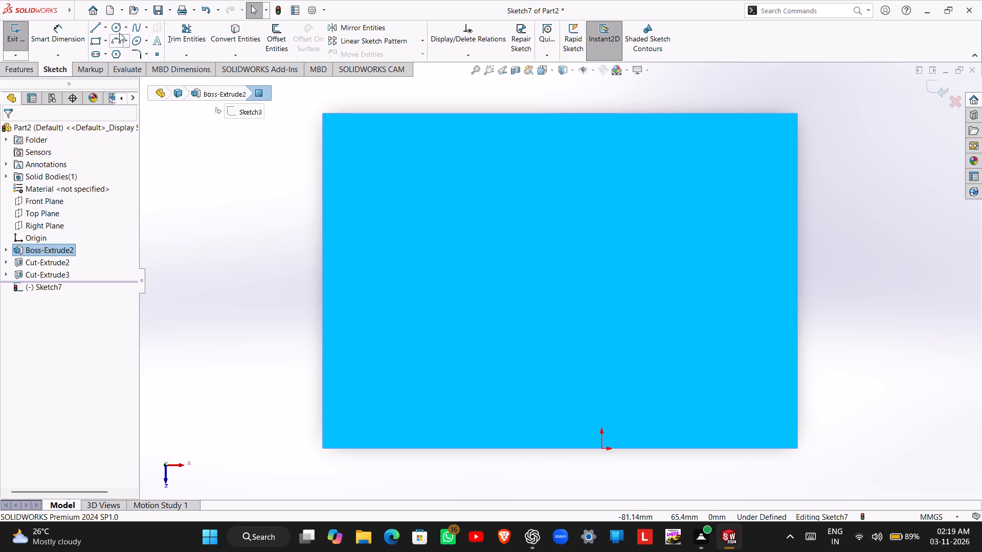
pyautogui.click(98, 28)
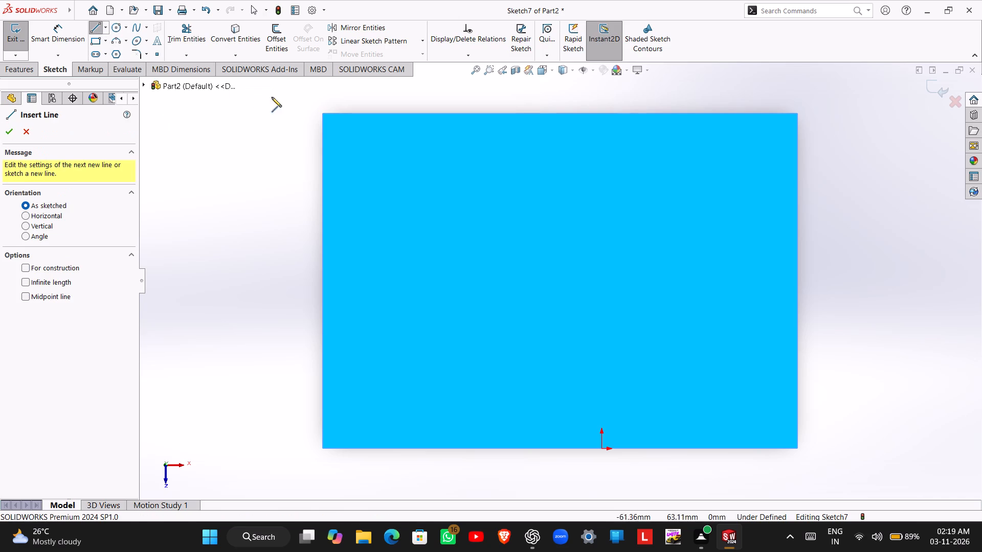
pyautogui.click(798, 113)
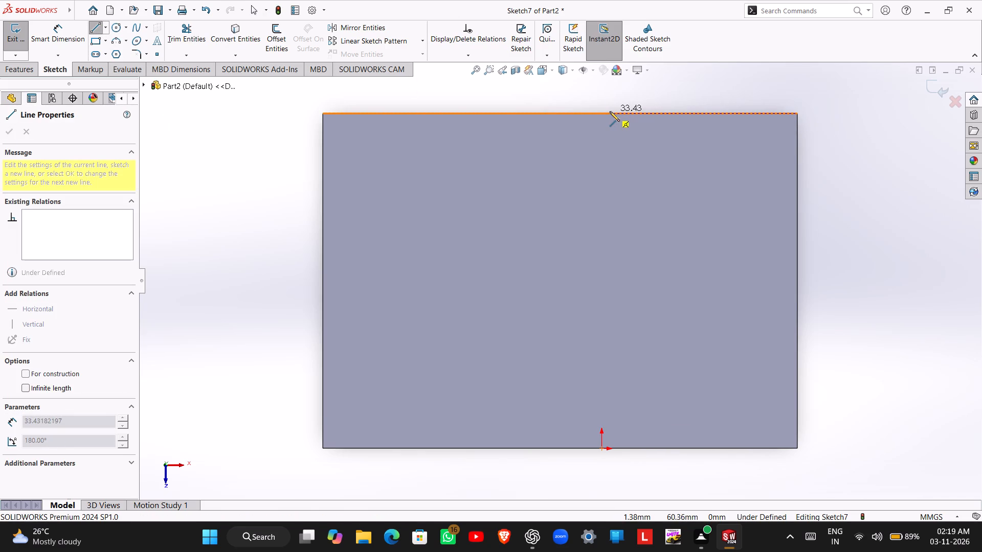
pyautogui.click(516, 113)
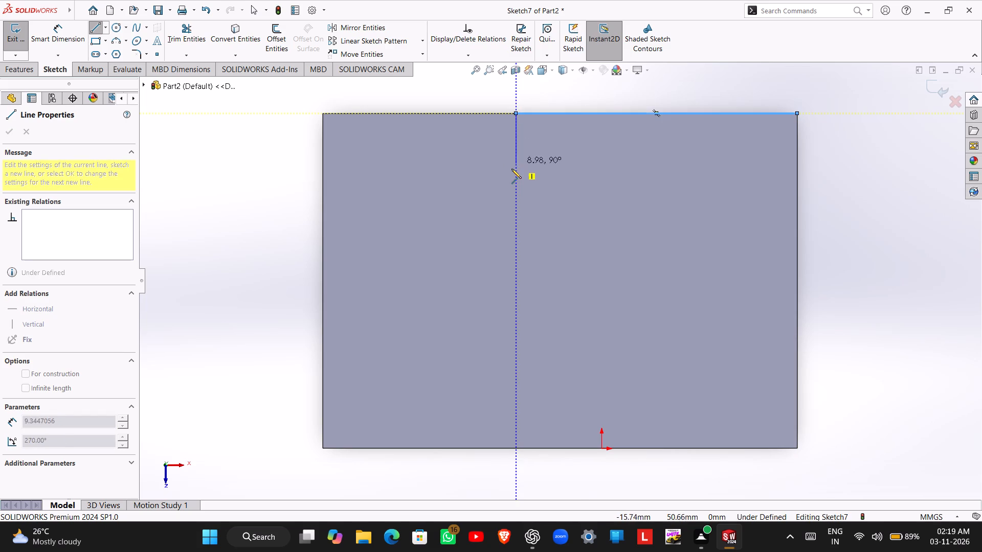
pyautogui.click(514, 172)
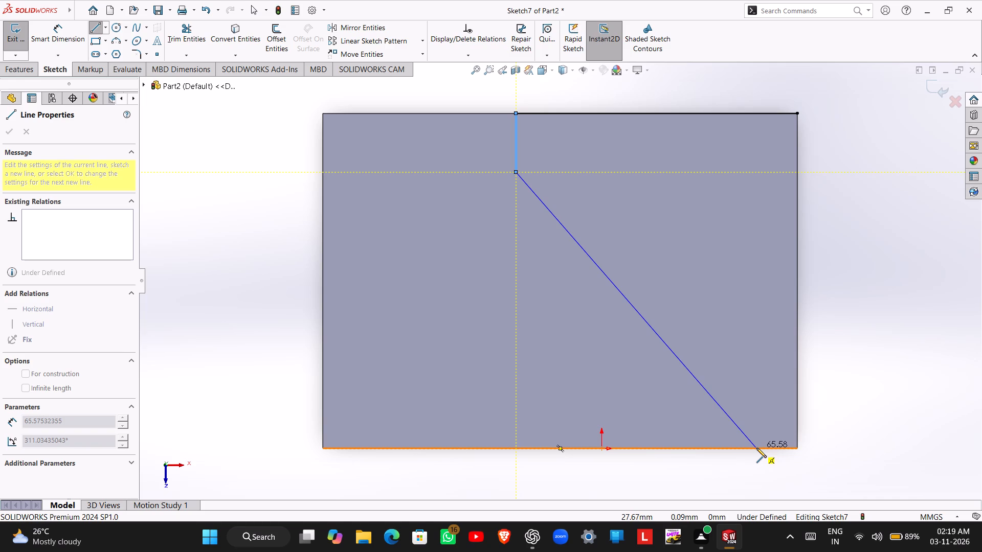
pyautogui.click(756, 448)
pyautogui.moveTo(798, 449); pyautogui.dragTo(798, 439)
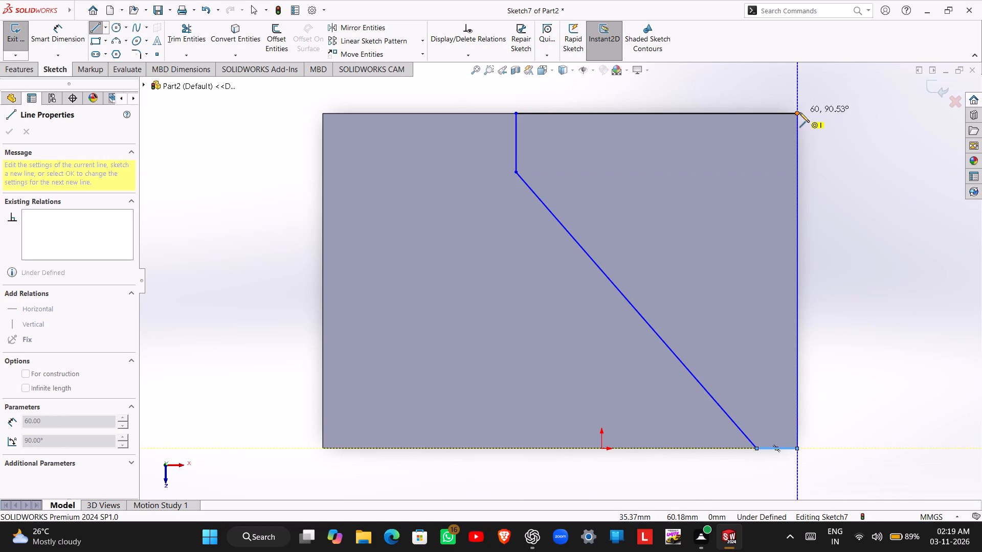
pyautogui.click(798, 112)
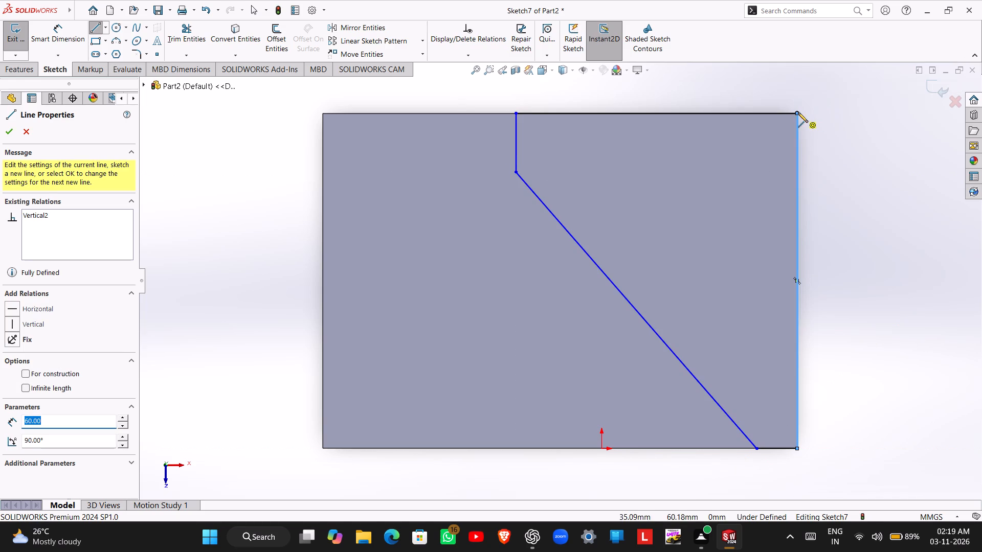
pyautogui.press('Escape')
# Dimension the profile's back line to 50 mm, its short left line to 10 mm and its front line to 7 mm.
pyautogui.moveTo(829, 231); pyautogui.dragTo(828, 141, button='right')
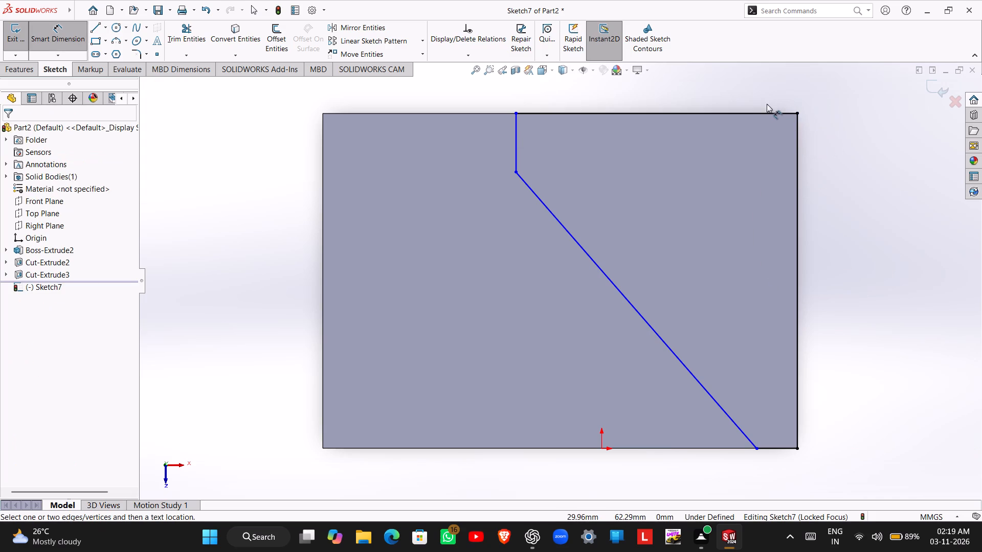
pyautogui.click(761, 110)
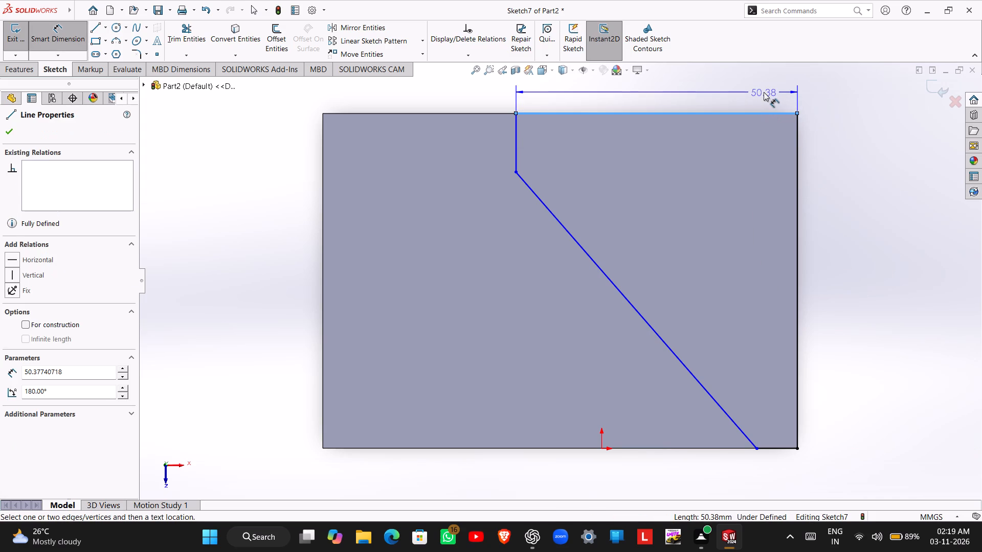
pyautogui.click(764, 92)
pyautogui.write('50')
pyautogui.press('Return')
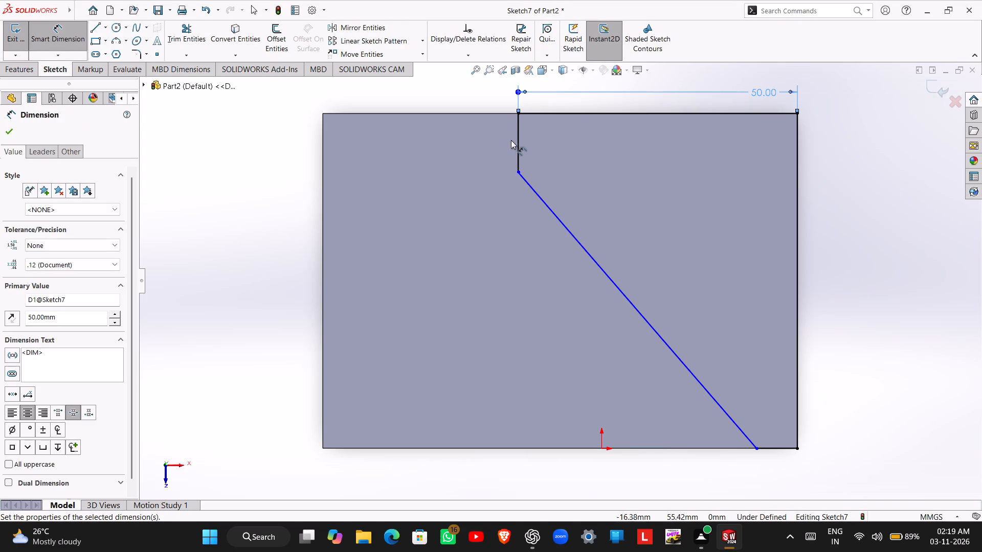
pyautogui.click(517, 152)
pyautogui.click(495, 151)
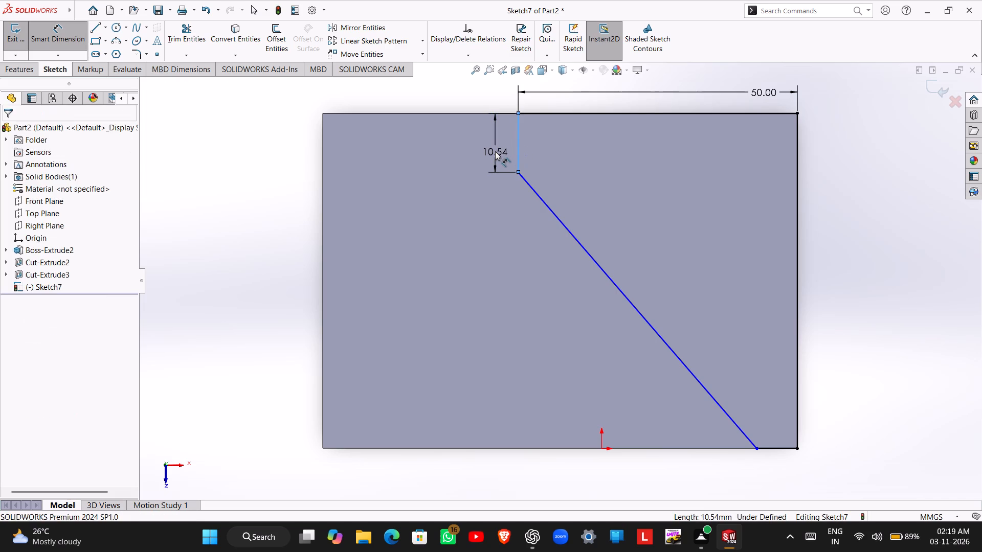
pyautogui.write('10')
pyautogui.press('Return')
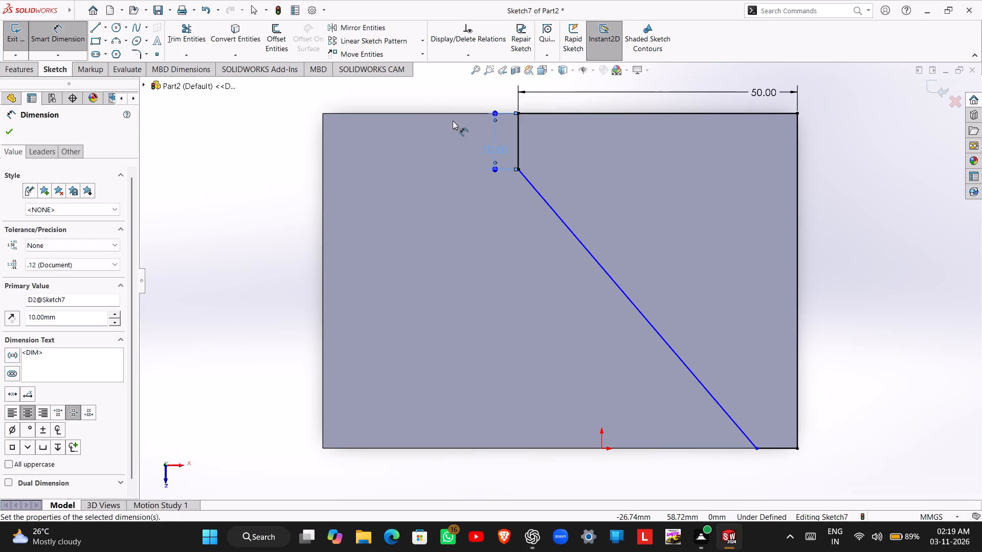
pyautogui.click(765, 448)
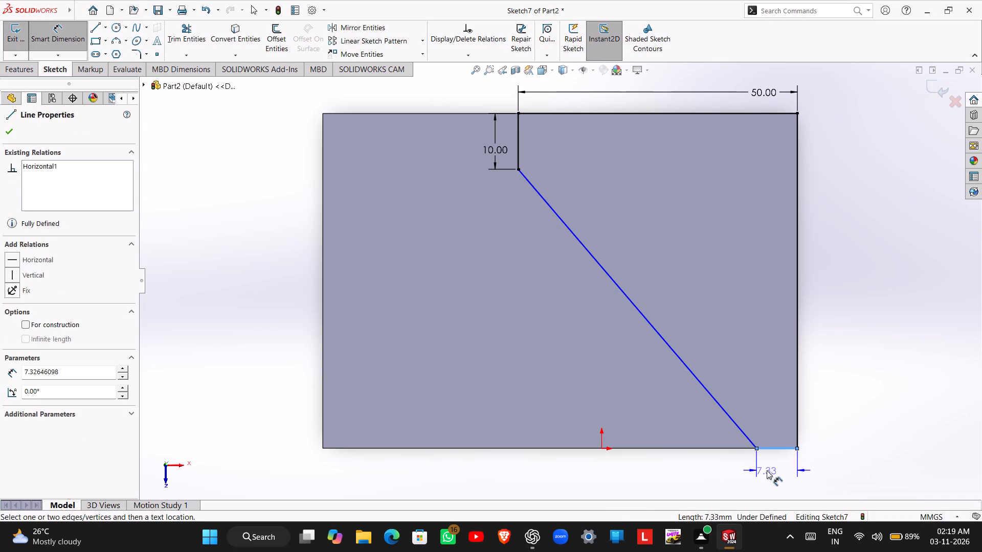
pyautogui.click(767, 470)
pyautogui.press('7')
pyautogui.press('Return')
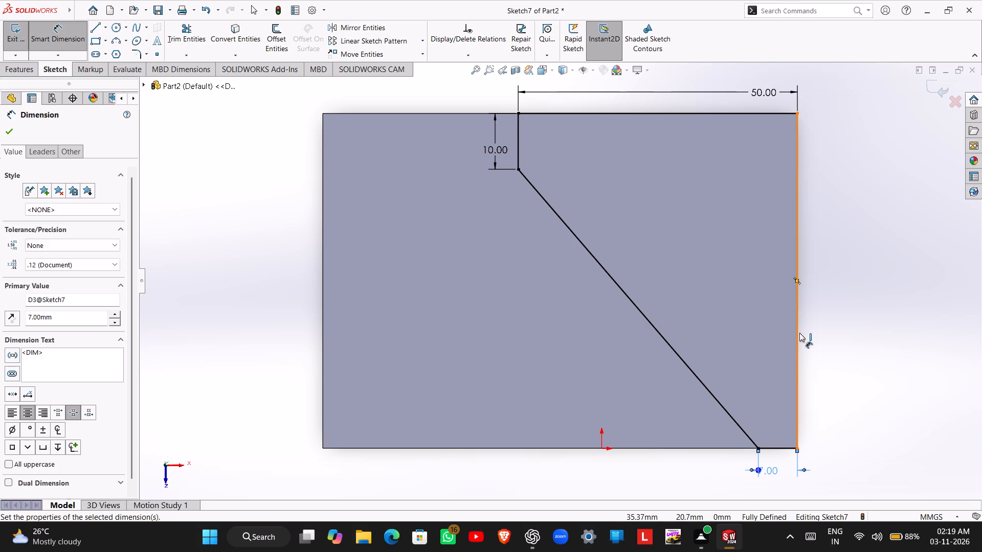
# Exit the sketch and extrude the five-sided profile upward as a Blind boss 20 mm high, merged with the block.
pyautogui.moveTo(840, 396); pyautogui.dragTo(831, 325, button='middle')
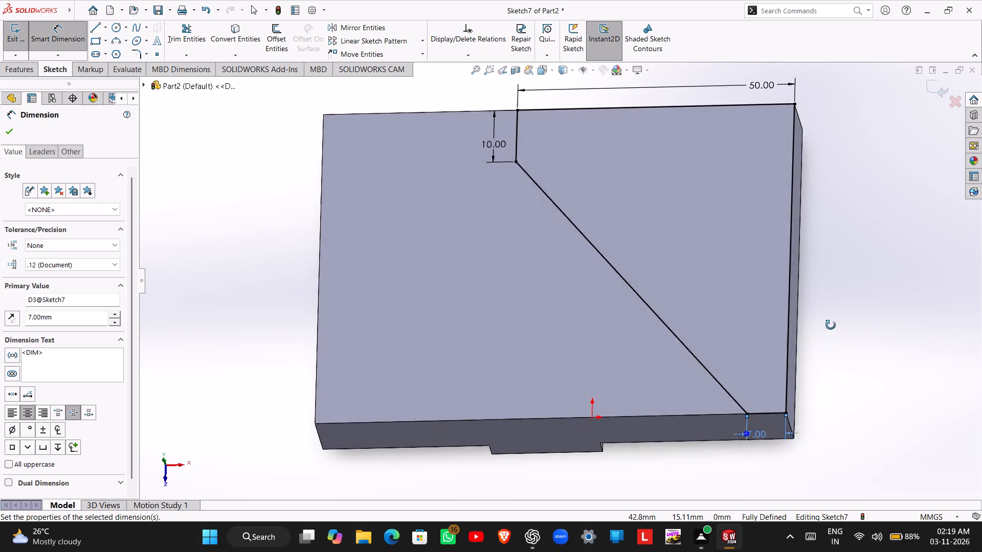
pyautogui.moveTo(831, 325); pyautogui.dragTo(831, 241, button='middle')
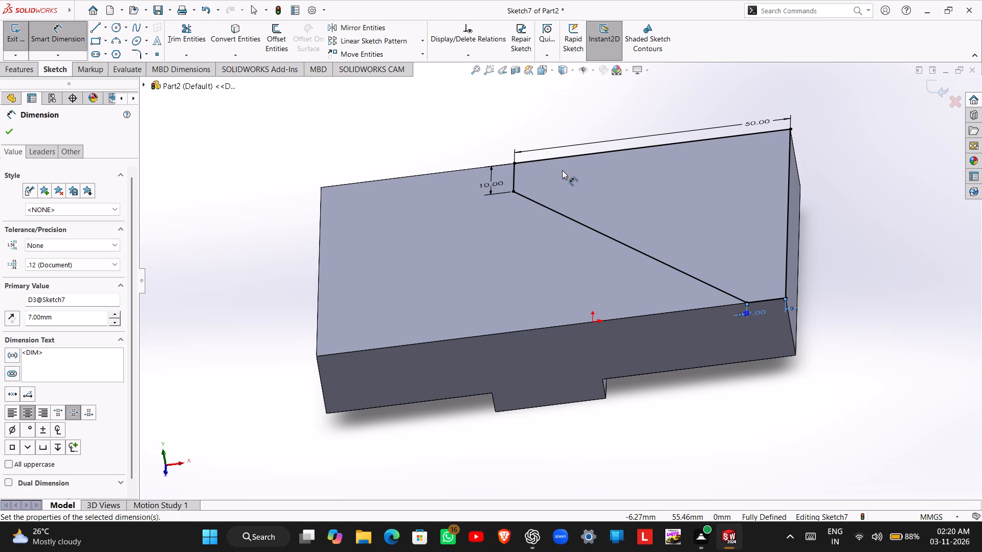
pyautogui.click(13, 36)
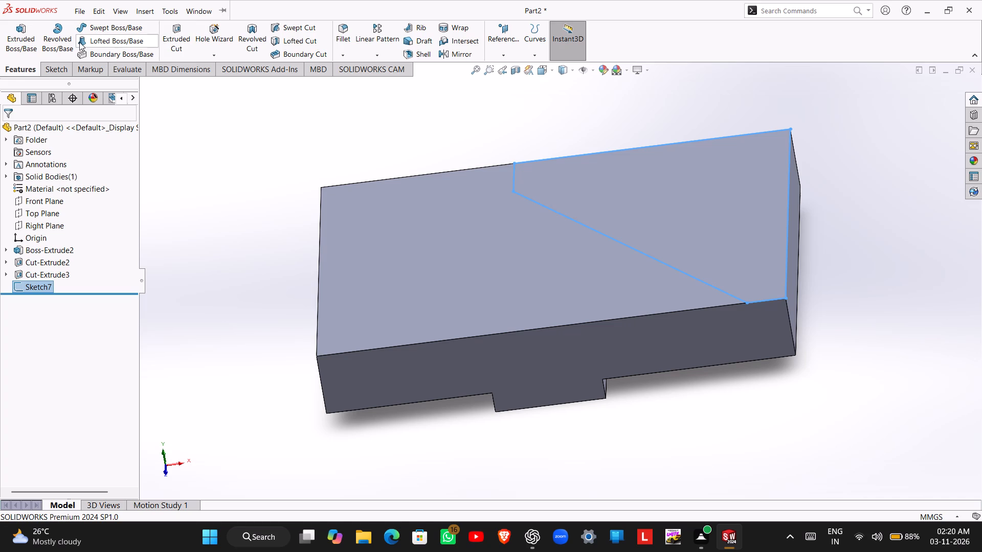
pyautogui.click(37, 41)
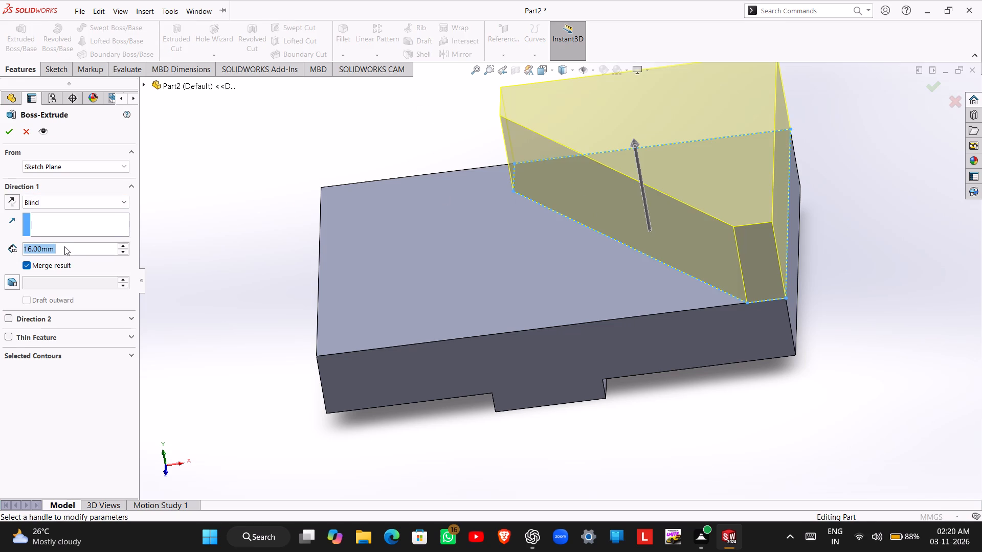
pyautogui.write('20')
pyautogui.press('Return')
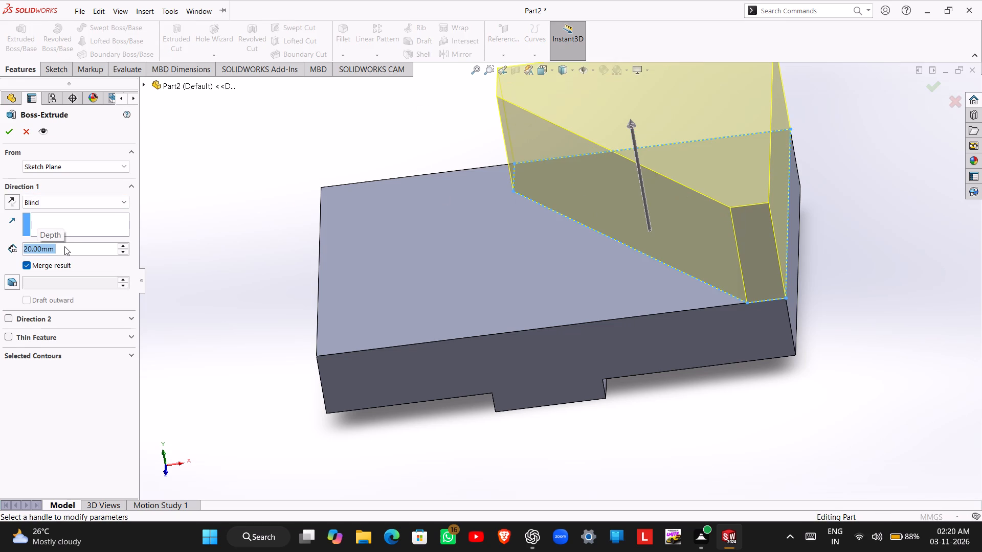
pyautogui.press('Return')
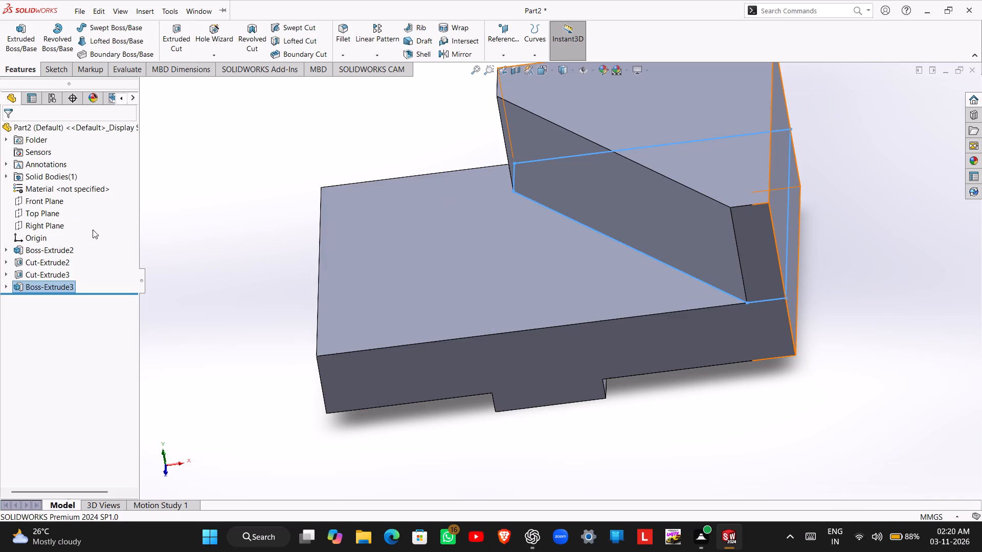
# Sketch a closed right triangle at the top face's front-left corner, about 21.4 mm along the front edge and 25.2 mm along the left edge.
pyautogui.moveTo(409, 271); pyautogui.dragTo(455, 289, button='middle')
pyautogui.scroll(2, 460, 277)
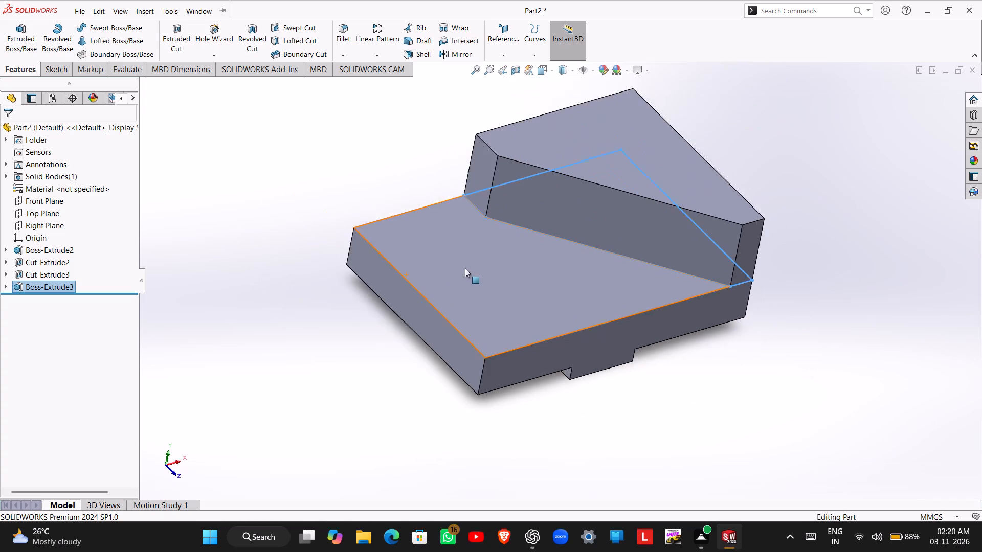
pyautogui.scroll(1, 465, 268)
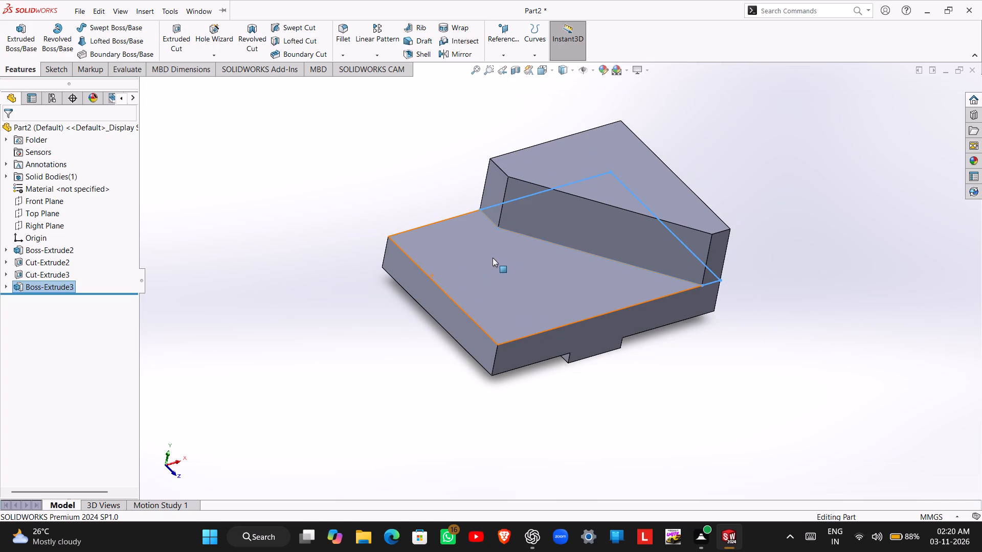
pyautogui.click(483, 298)
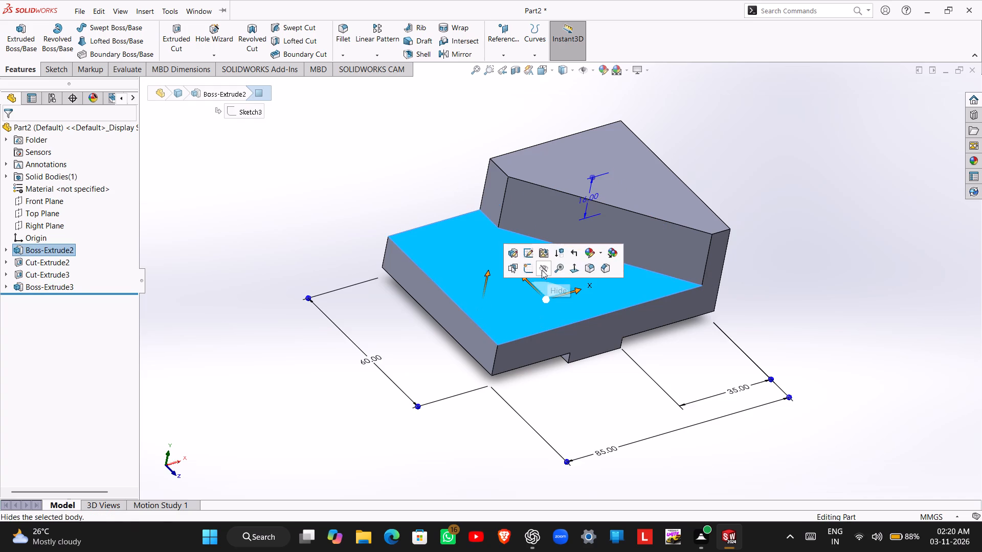
pyautogui.click(524, 273)
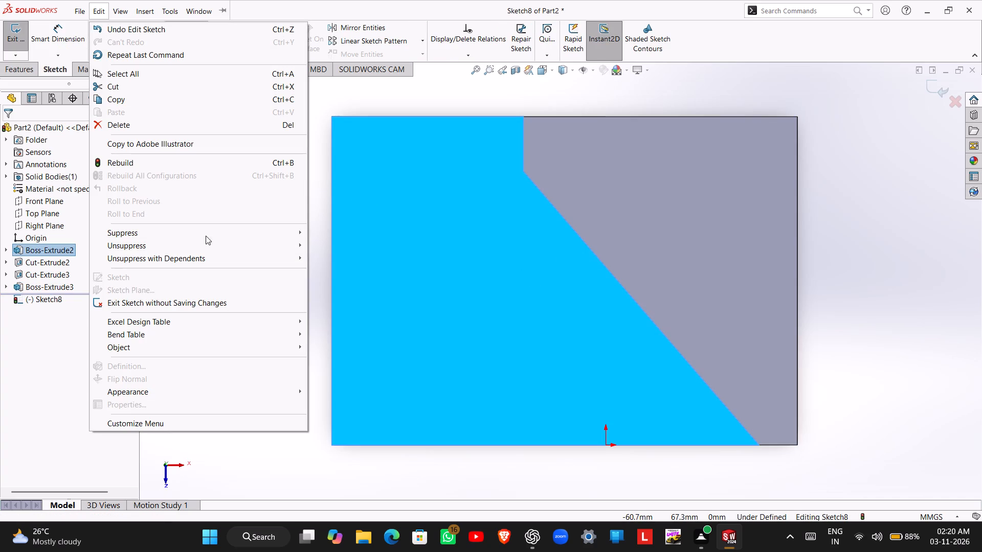
pyautogui.click(222, 453)
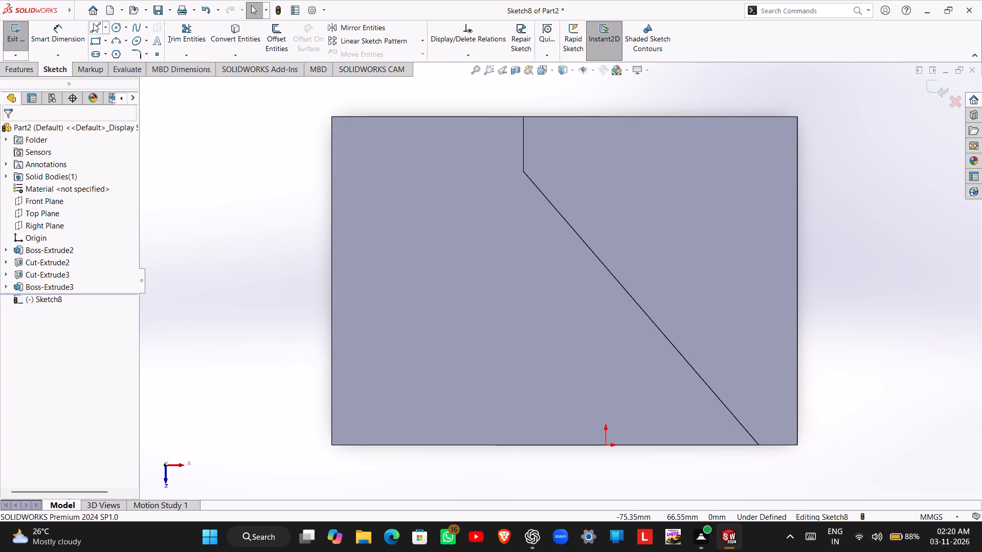
pyautogui.click(96, 27)
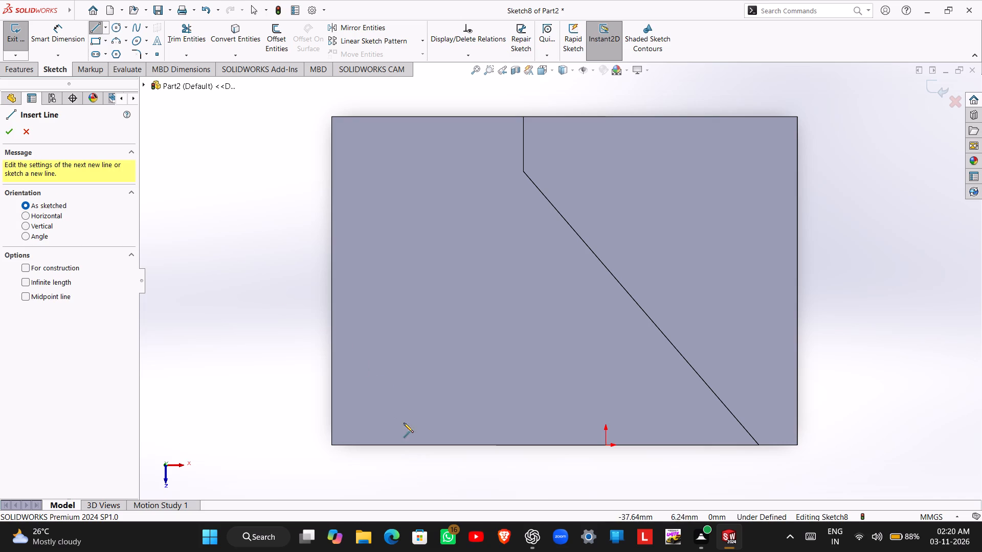
pyautogui.click(449, 446)
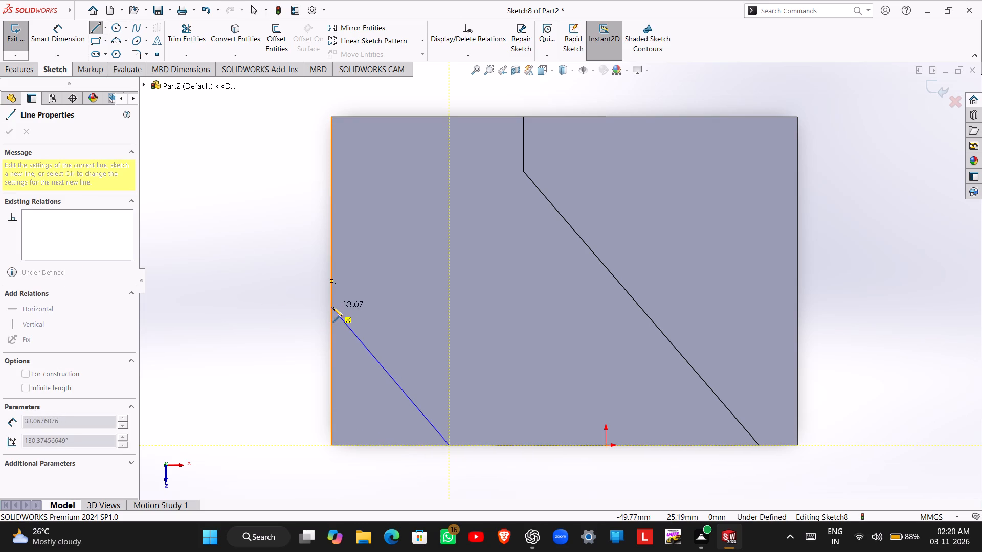
pyautogui.click(332, 307)
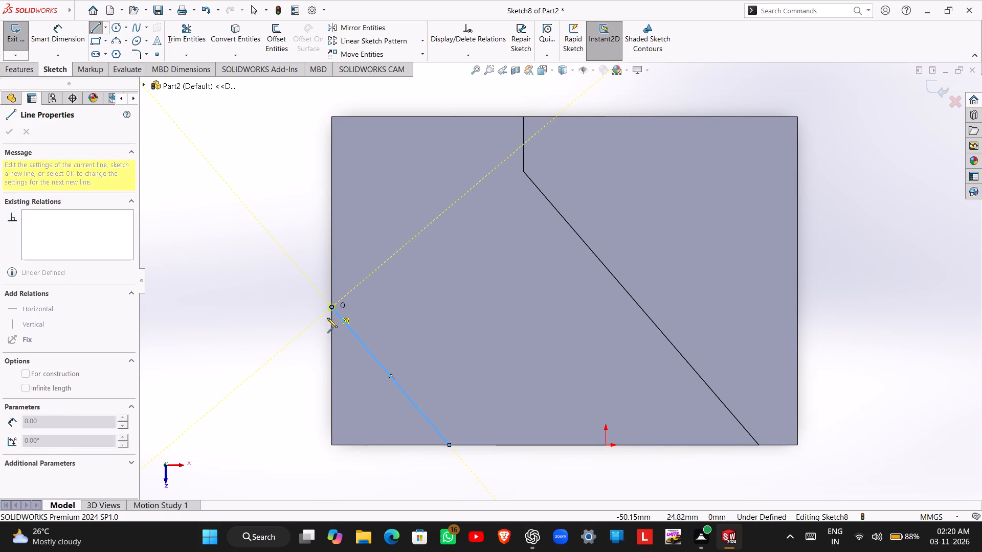
pyautogui.click(332, 445)
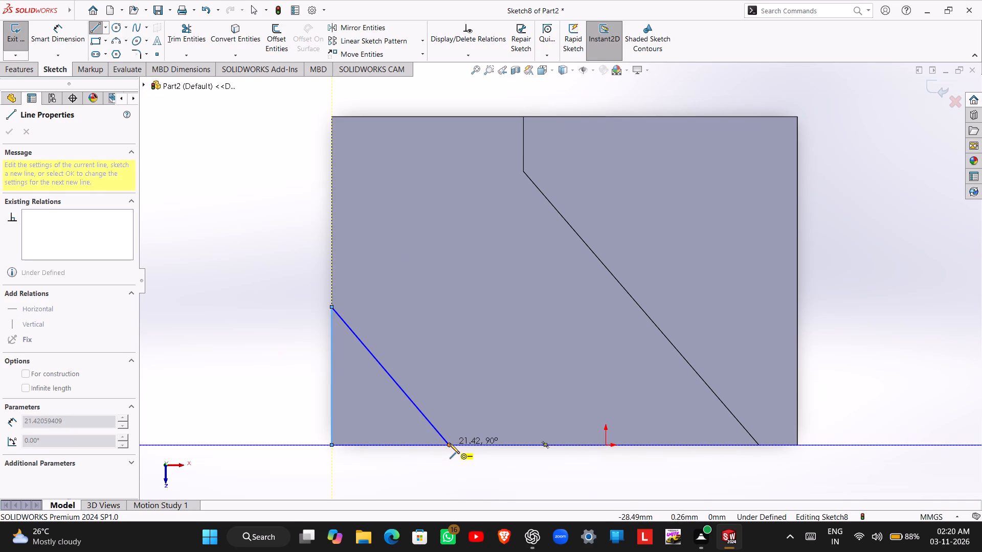
pyautogui.click(450, 444)
pyautogui.press('Escape')
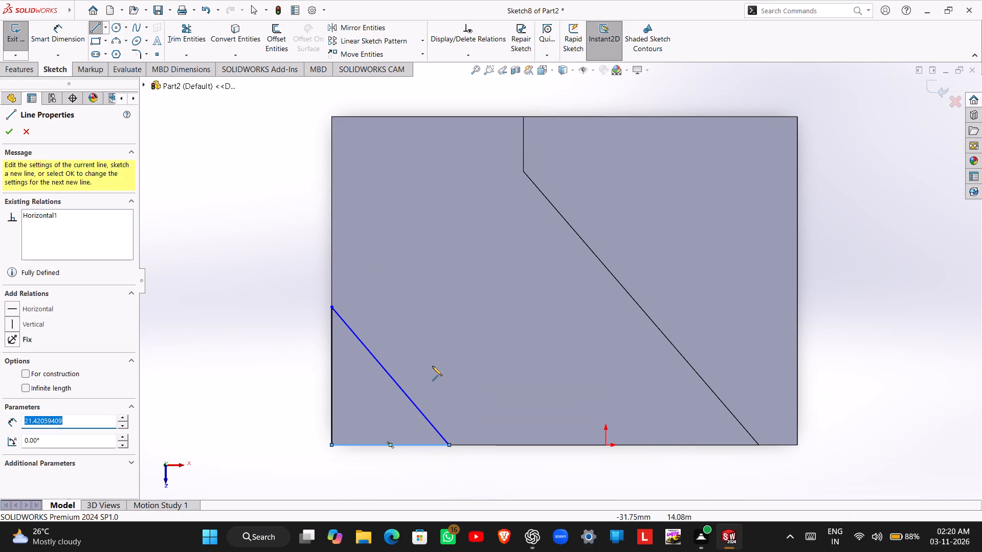
# Dimension the triangle's front leg and left leg to 25 mm each.
pyautogui.moveTo(432, 364); pyautogui.dragTo(426, 279, button='right')
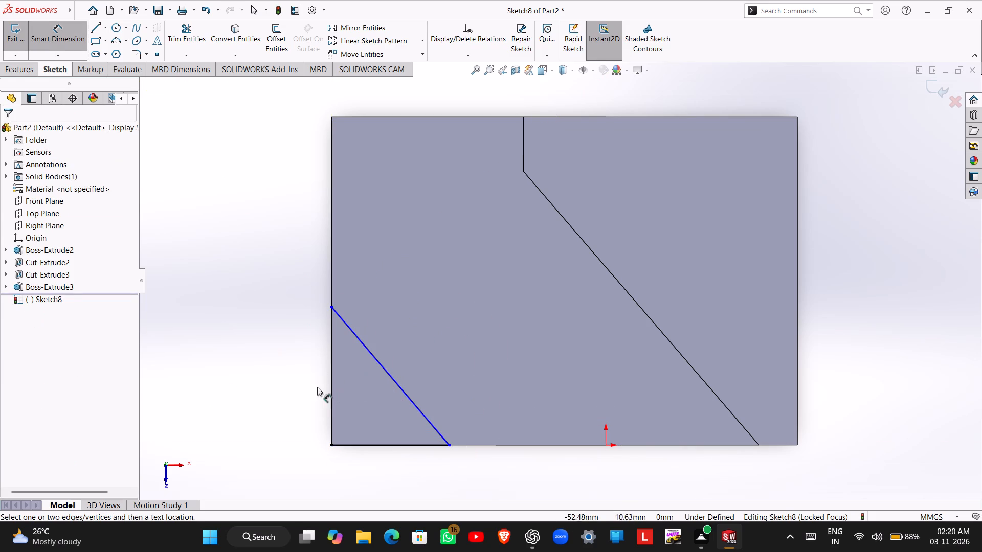
pyautogui.click(331, 445)
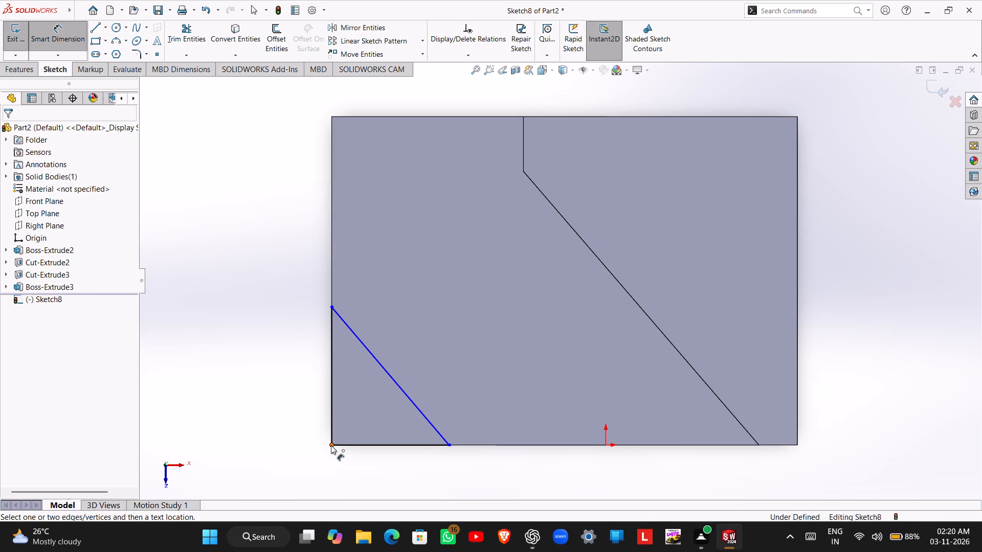
pyautogui.click(449, 445)
pyautogui.click(401, 475)
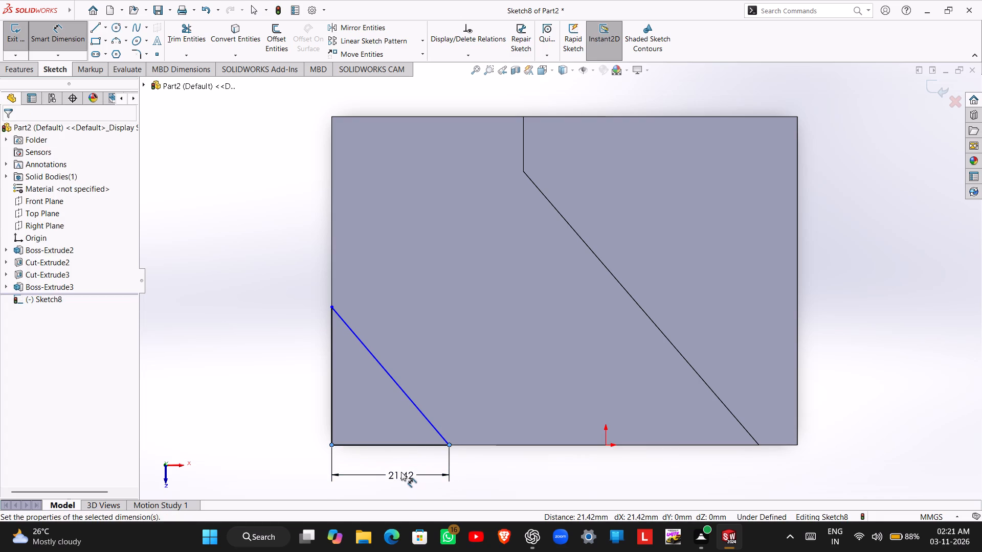
pyautogui.write('25')
pyautogui.press('Return')
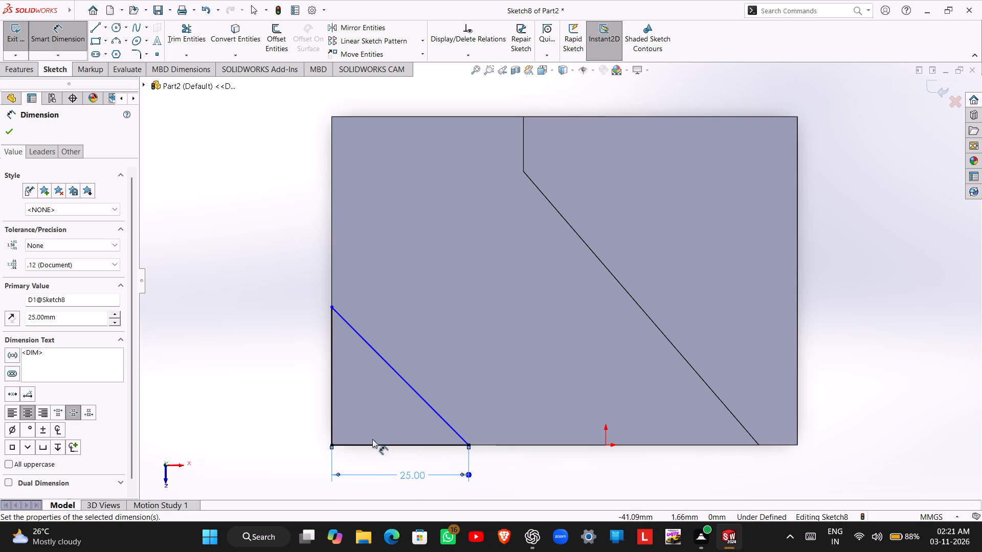
pyautogui.click(332, 445)
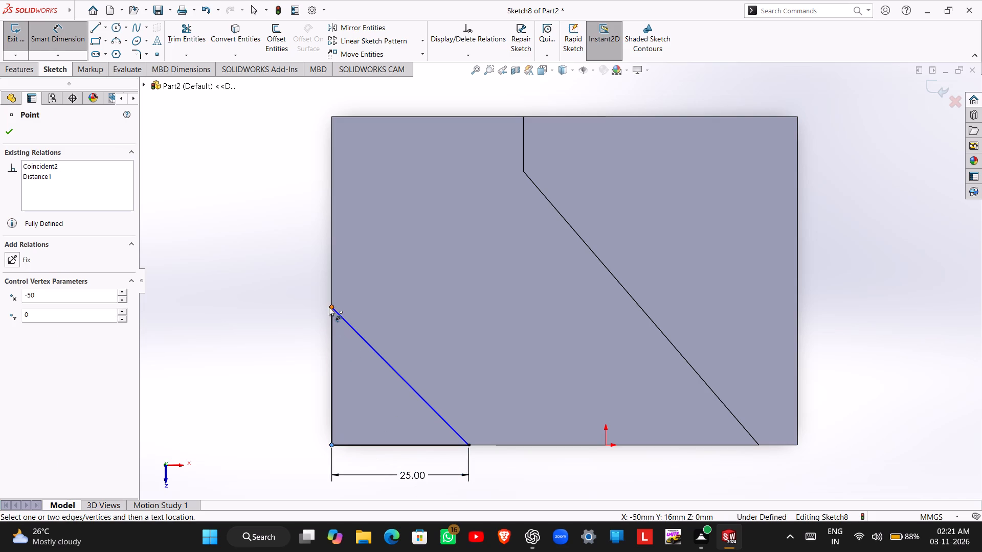
pyautogui.click(331, 305)
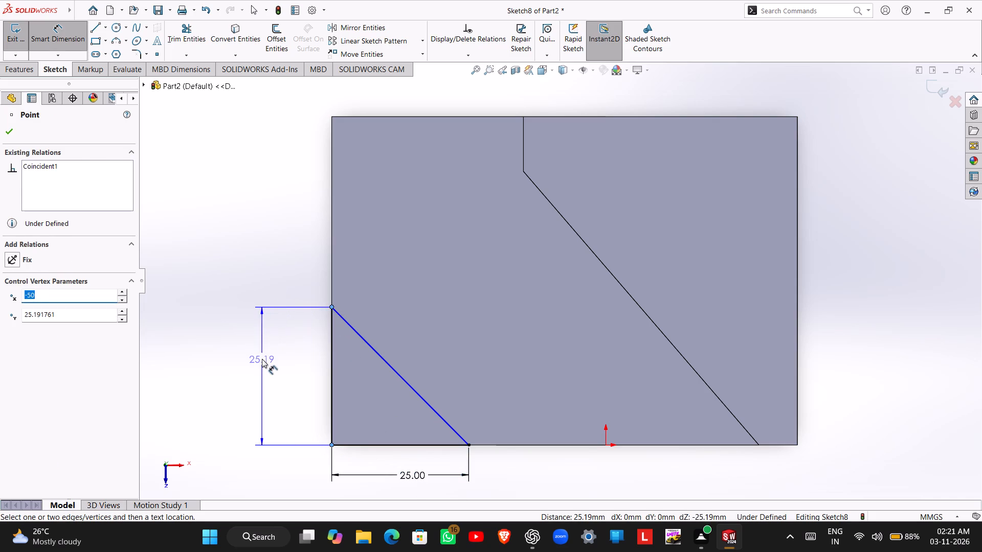
pyautogui.click(262, 359)
pyautogui.write('25')
pyautogui.press('Return')
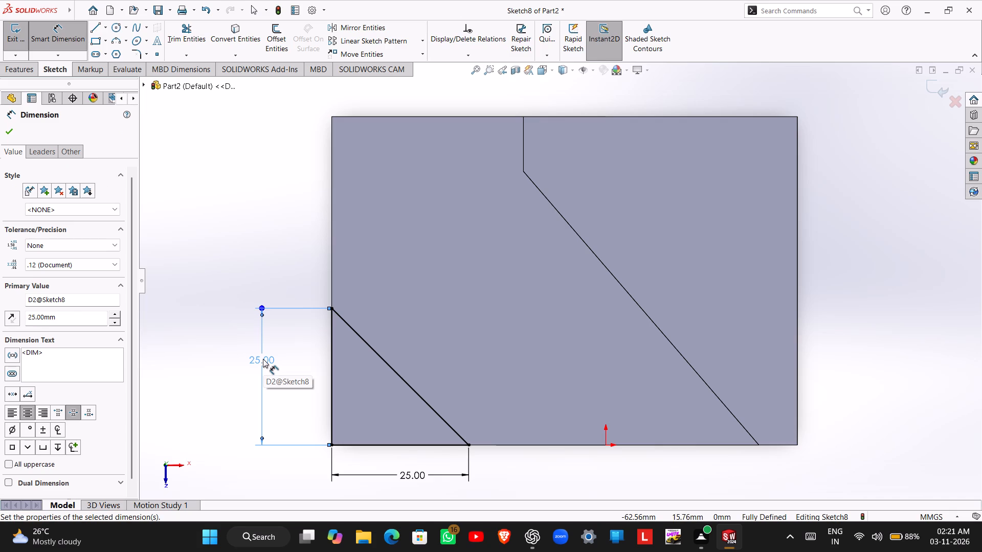
pyautogui.press('Escape')
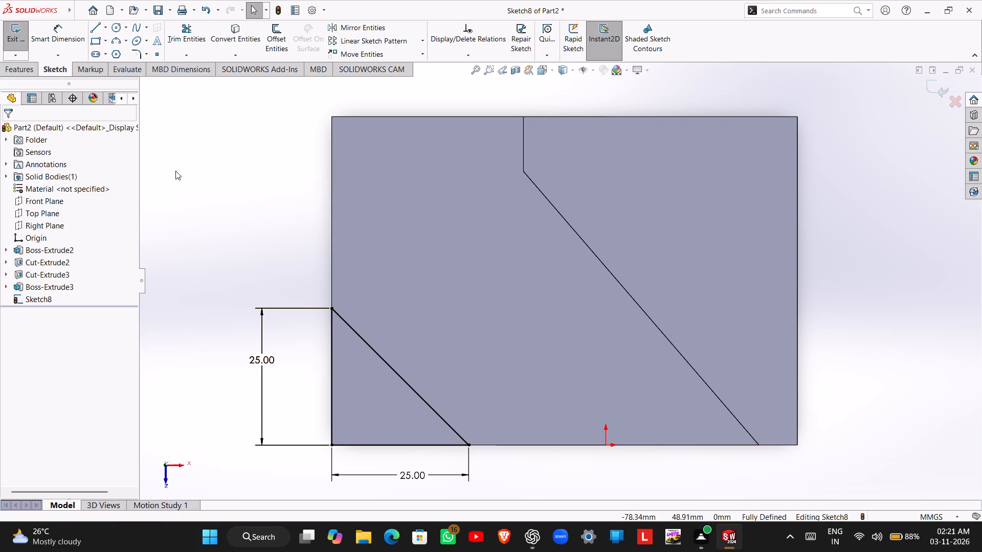
# Exit the sketch and extrude-cut the corner triangle as a Blind cut 5 mm deep.
pyautogui.click(25, 40)
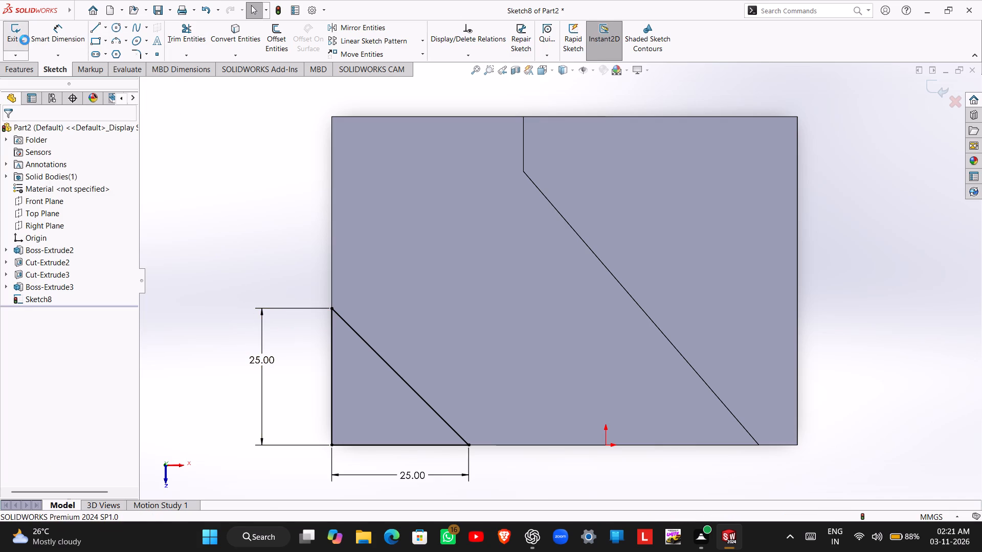
pyautogui.click(179, 41)
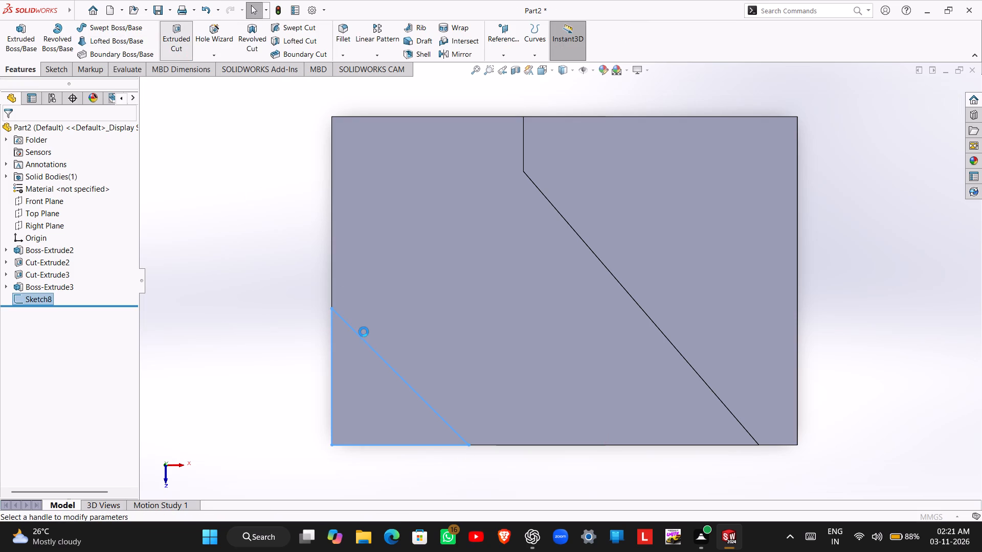
pyautogui.moveTo(367, 339); pyautogui.dragTo(399, 192, button='middle')
pyautogui.click(88, 200)
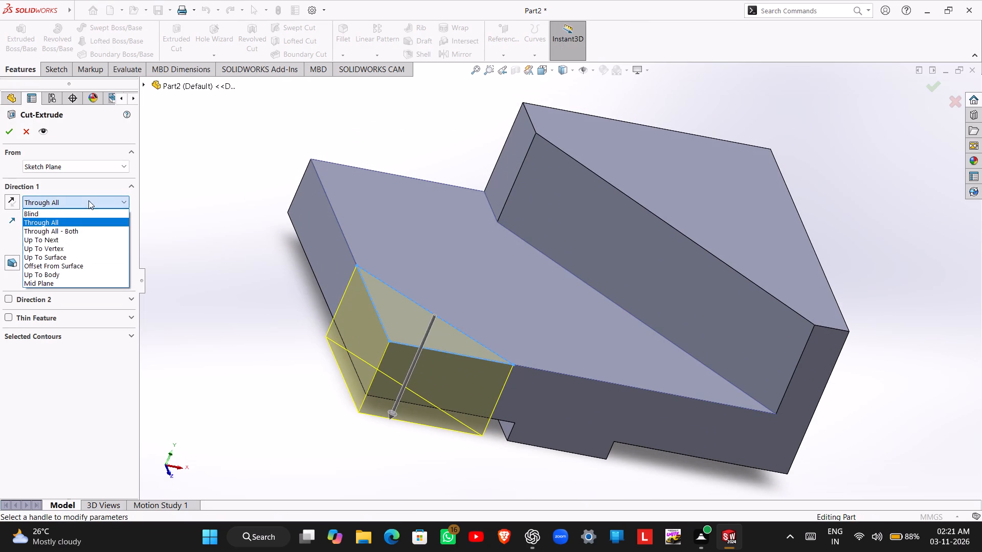
pyautogui.click(73, 211)
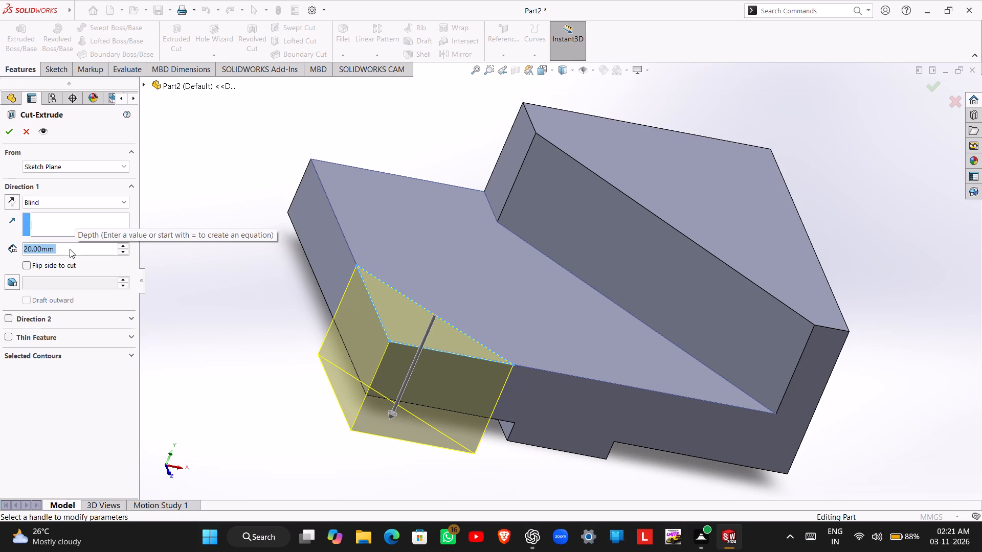
pyautogui.press('5')
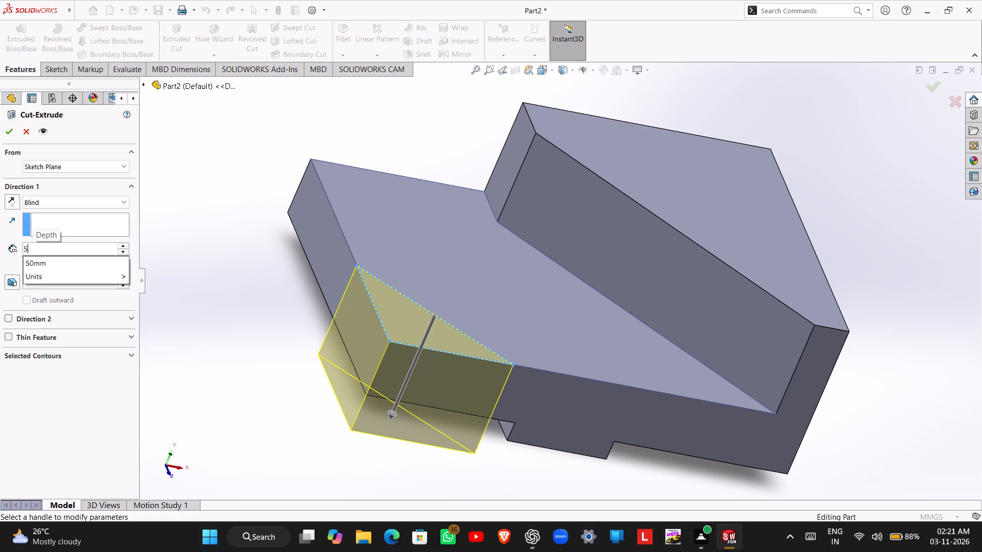
pyautogui.click(95, 205)
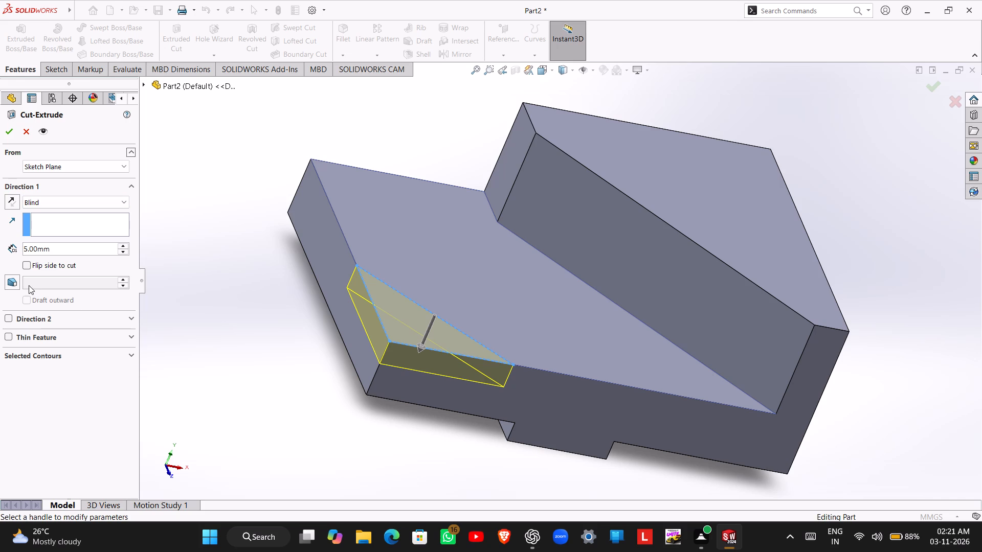
pyautogui.click(8, 130)
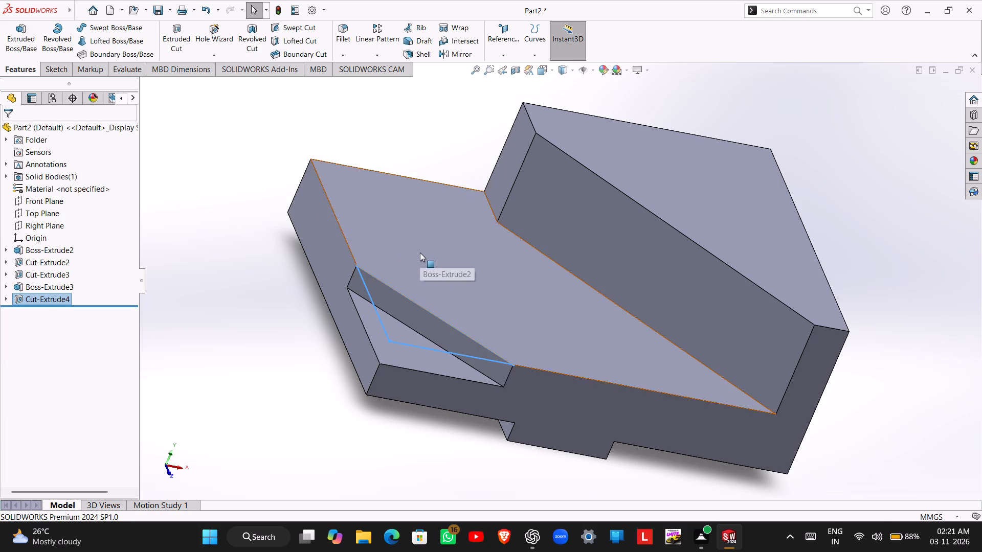
# Sketch a circle on the base's top face between the corner cut and boss, centred about 34.8 mm from the left edge.
pyautogui.moveTo(420, 252); pyautogui.dragTo(385, 299, button='middle')
pyautogui.click(388, 293)
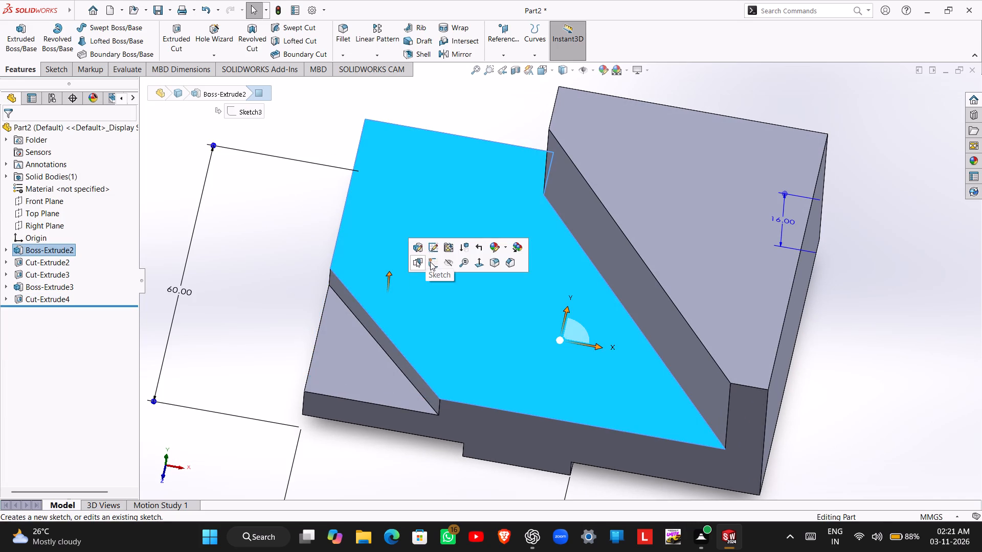
pyautogui.click(431, 262)
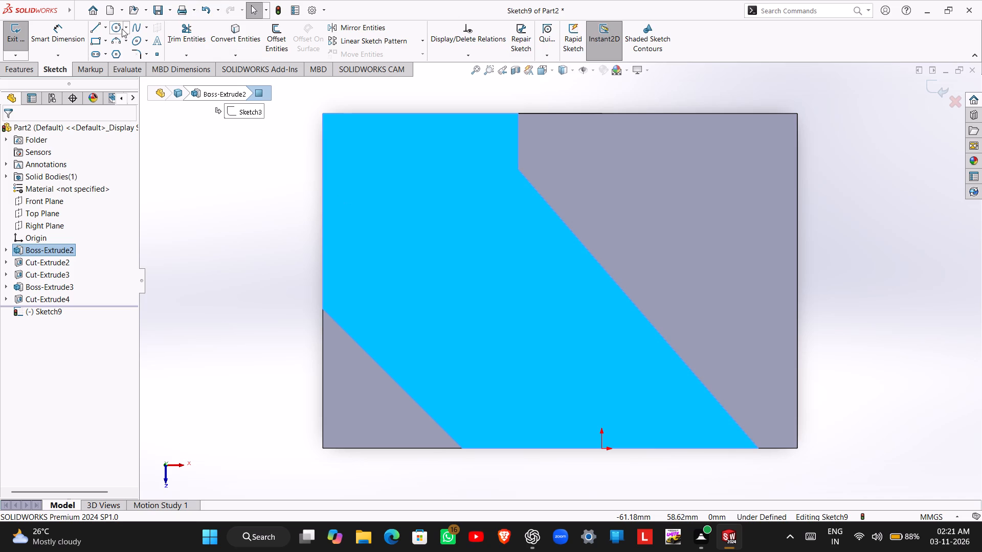
pyautogui.click(118, 27)
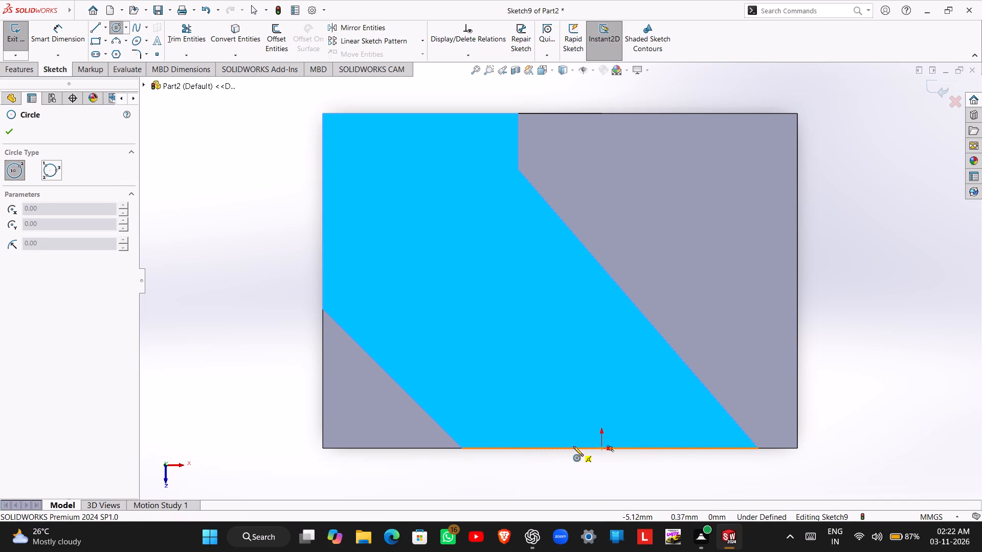
pyautogui.moveTo(567, 450); pyautogui.dragTo(567, 446, button='middle')
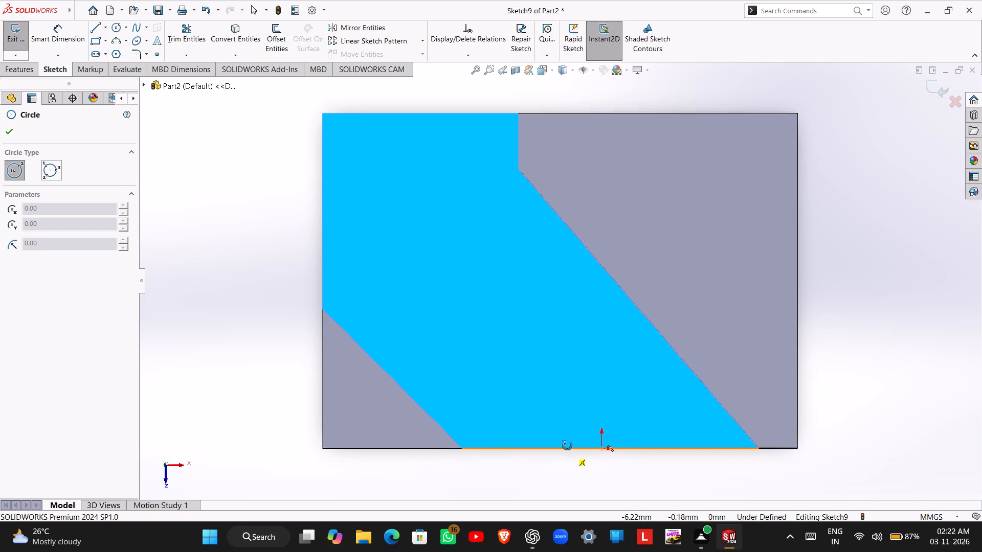
pyautogui.moveTo(567, 446); pyautogui.dragTo(572, 398, button='middle')
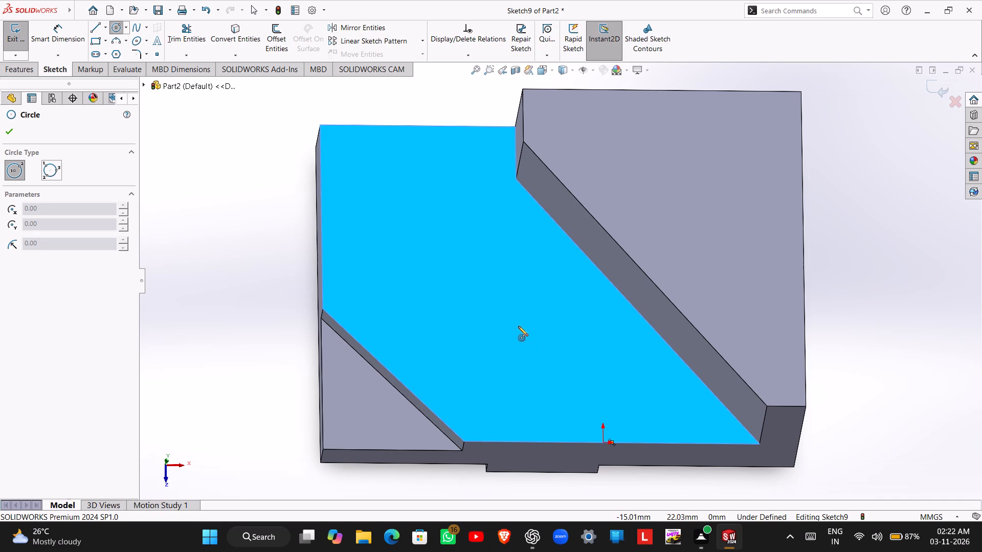
pyautogui.moveTo(517, 324); pyautogui.dragTo(549, 359)
pyautogui.click(549, 359)
pyautogui.press('Escape')
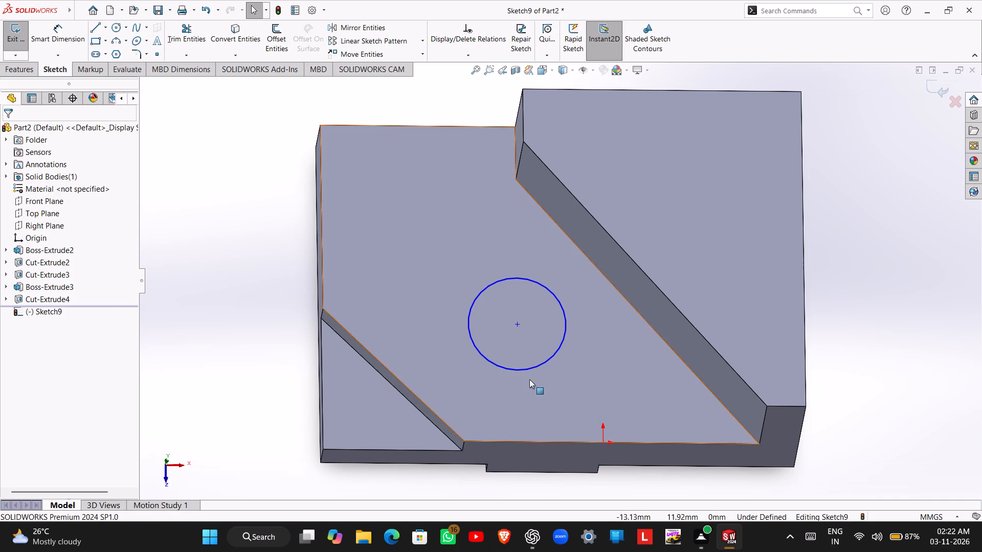
# Dimension the circle's centre to 40 mm from the base's left edge.
pyautogui.moveTo(529, 380); pyautogui.dragTo(519, 279, button='right')
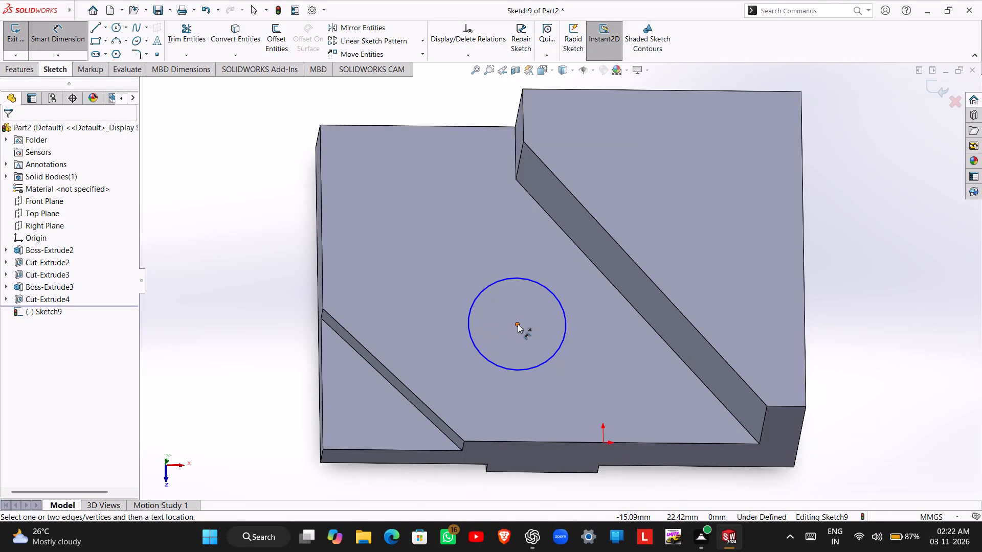
pyautogui.click(514, 323)
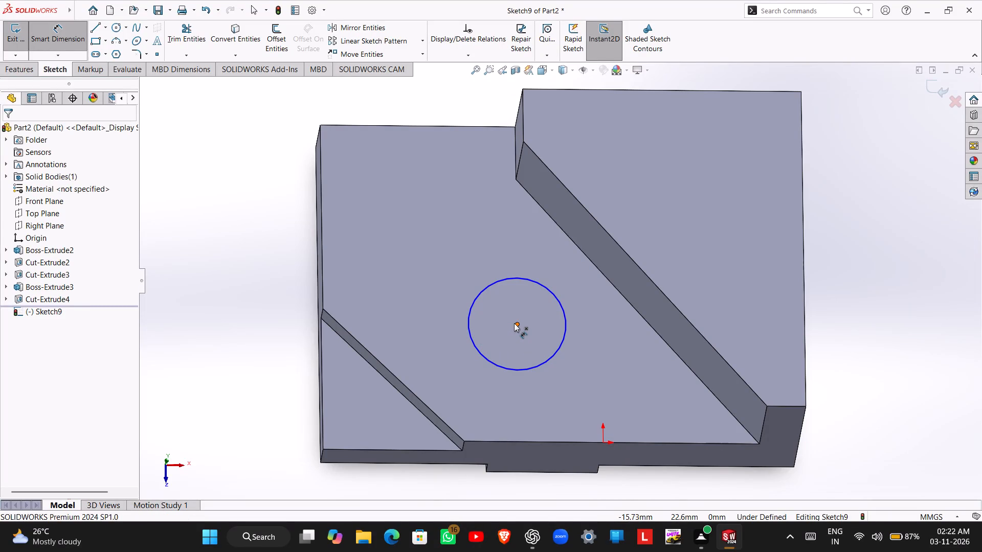
pyautogui.click(323, 296)
pyautogui.click(396, 253)
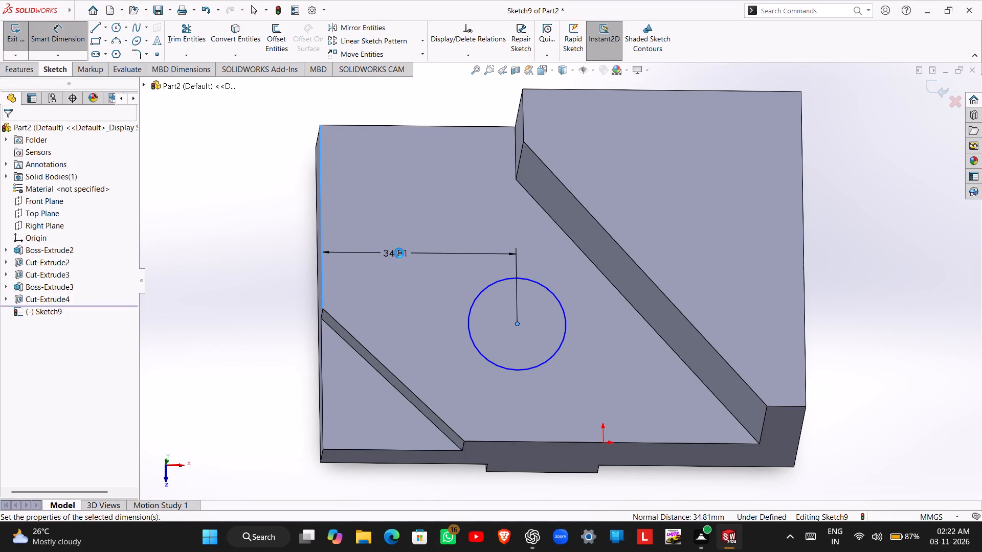
pyautogui.write('40')
pyautogui.press('Return')
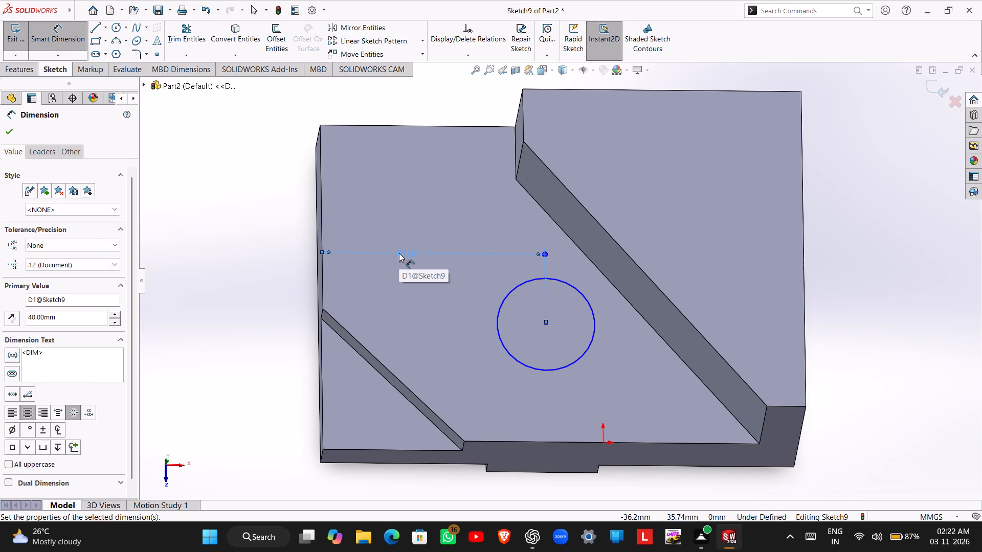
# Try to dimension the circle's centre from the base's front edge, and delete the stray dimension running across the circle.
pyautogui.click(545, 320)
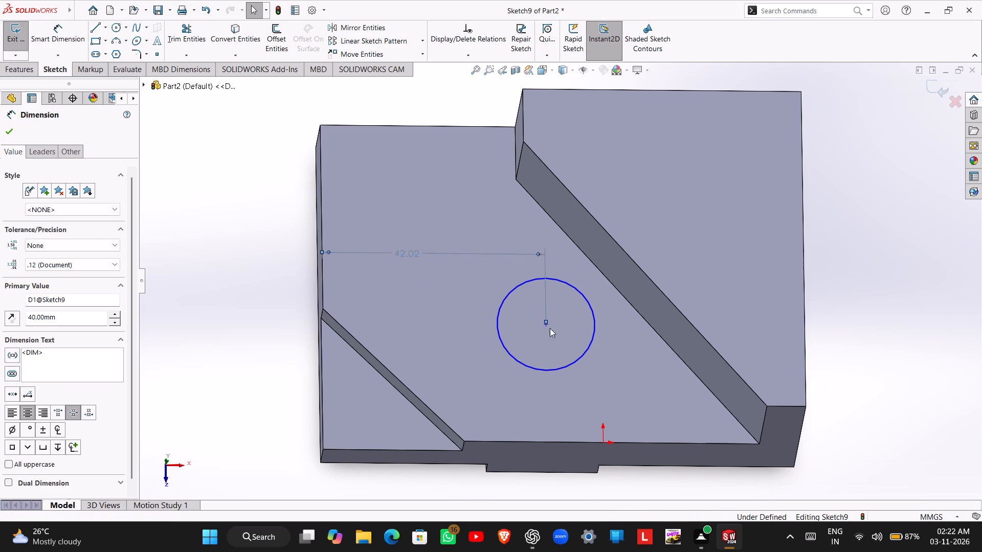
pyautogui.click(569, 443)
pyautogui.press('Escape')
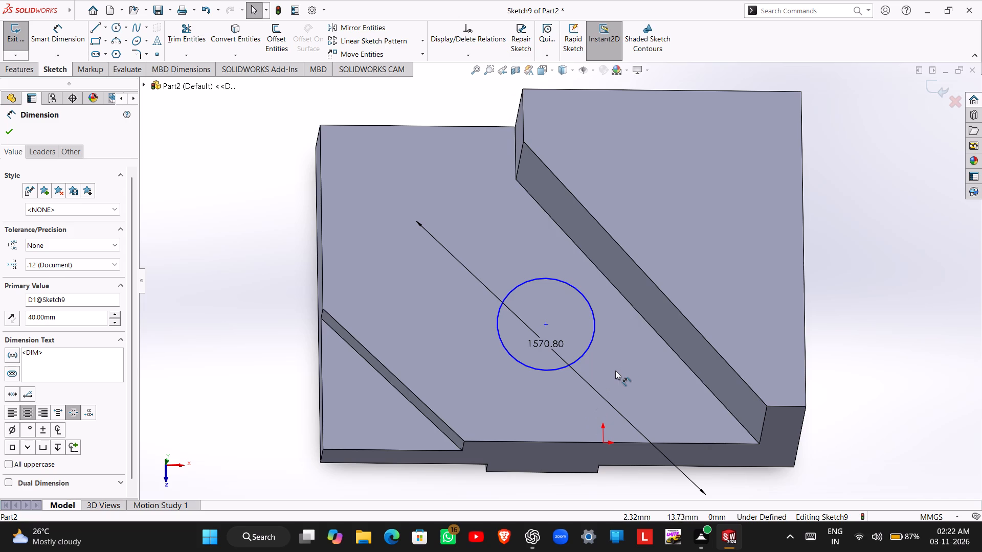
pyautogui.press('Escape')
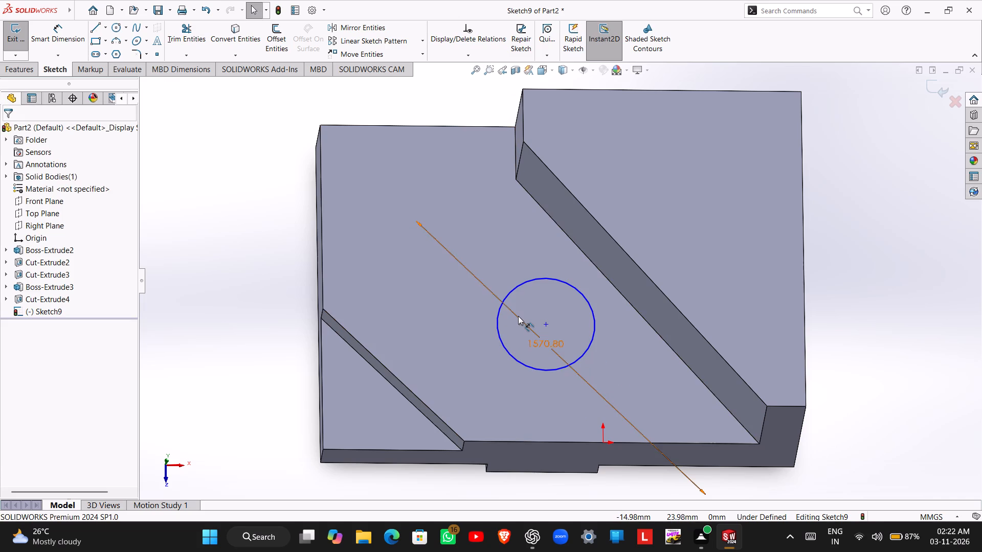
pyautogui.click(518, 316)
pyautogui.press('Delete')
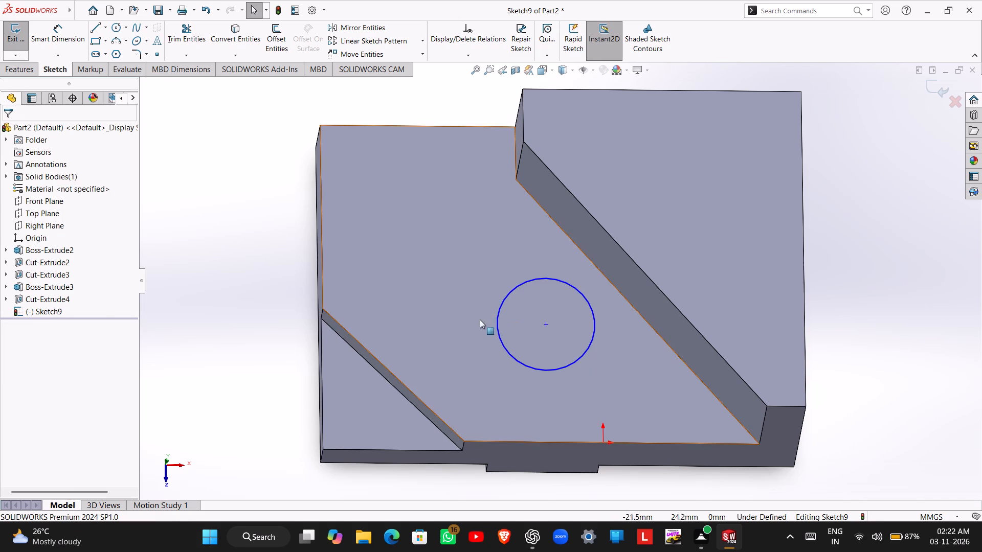
# Dimension the circle's centre 20 mm from the base's front top edge and 40 mm from its left edge.
pyautogui.moveTo(472, 348); pyautogui.dragTo(464, 266, button='right')
pyautogui.click(547, 324)
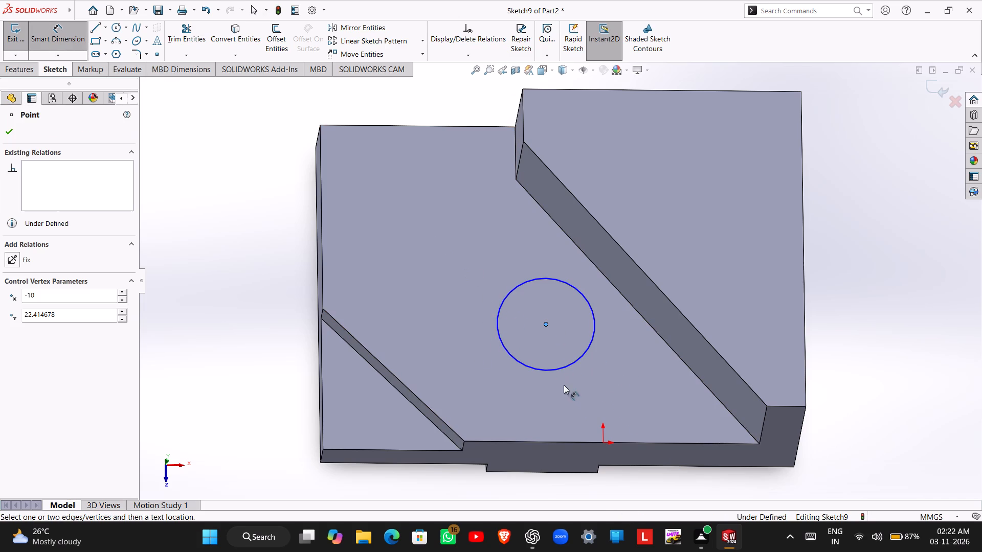
pyautogui.click(565, 441)
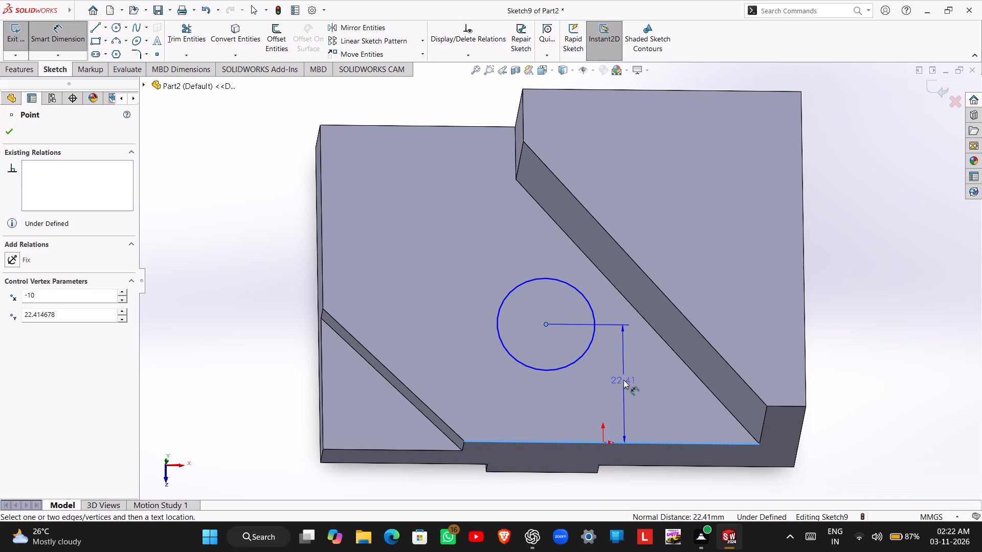
pyautogui.click(623, 380)
pyautogui.write('20')
pyautogui.press('Return')
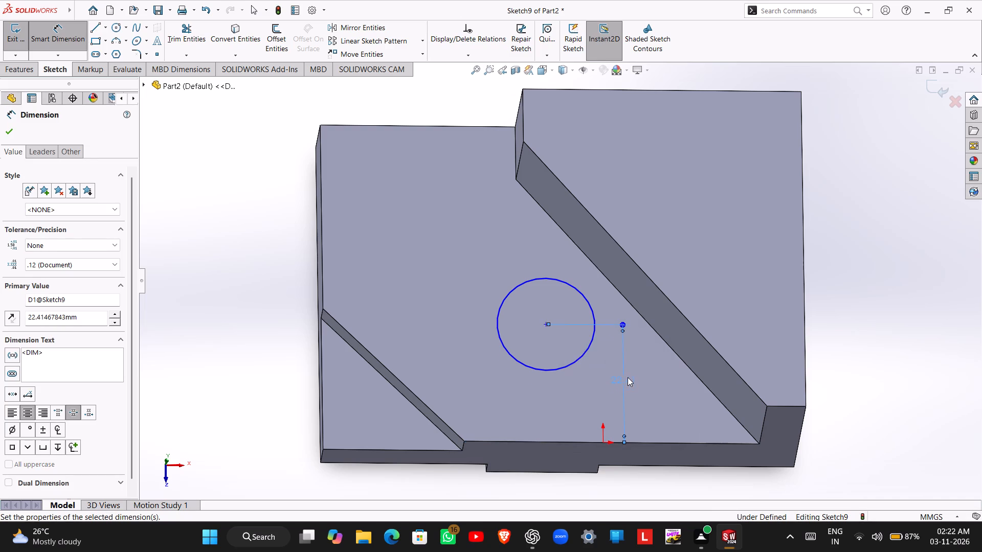
pyautogui.click(548, 334)
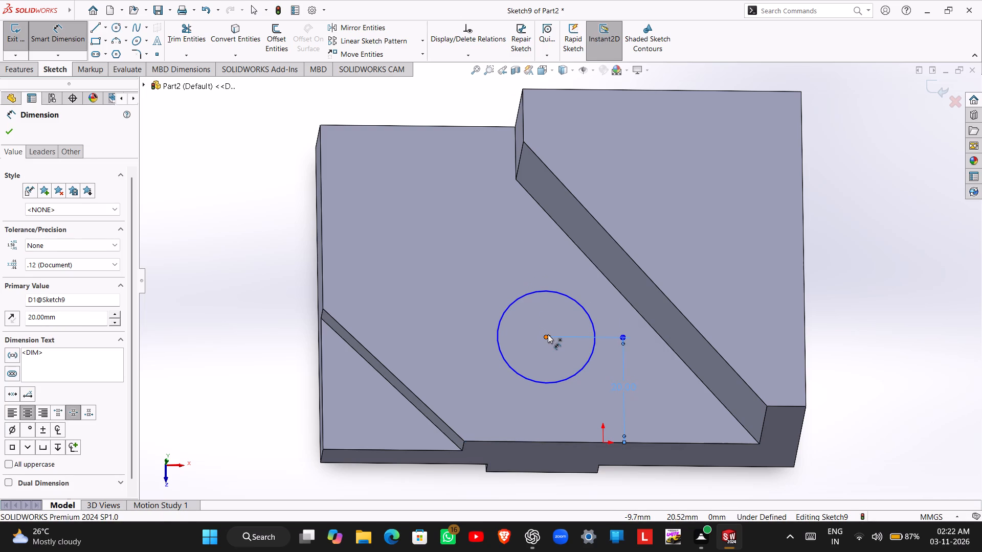
pyautogui.click(324, 265)
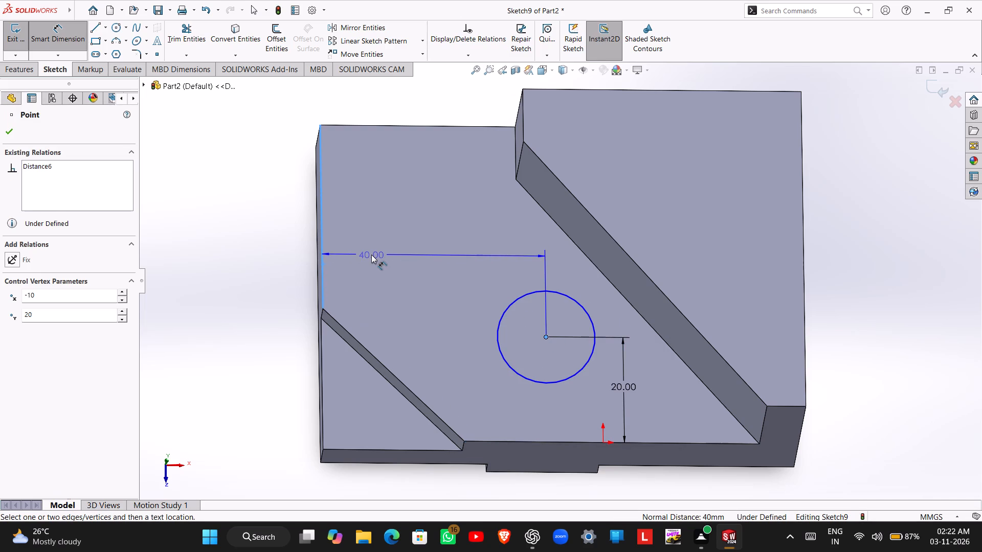
pyautogui.click(371, 255)
pyautogui.press('Escape')
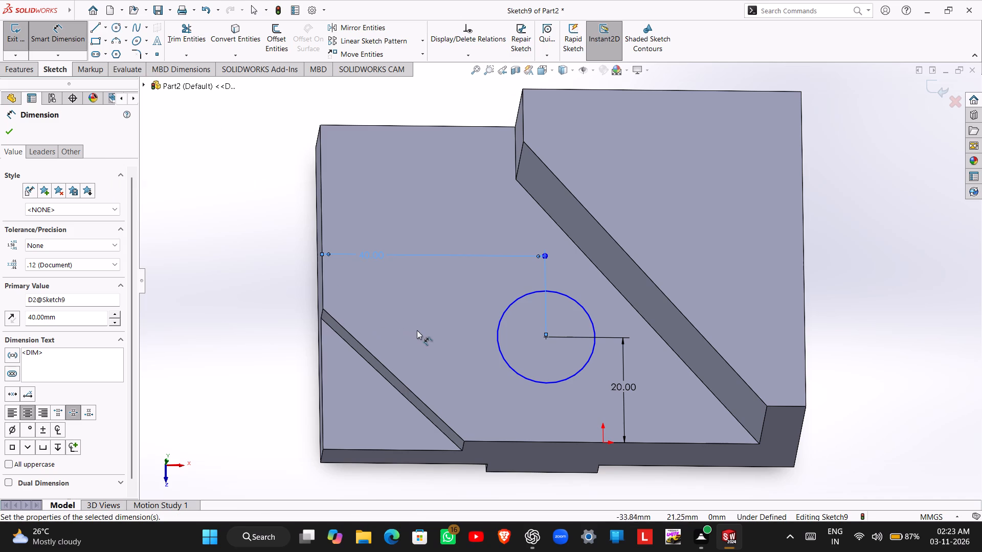
# Dimension the circle's diameter to 12 mm.
pyautogui.click(496, 341)
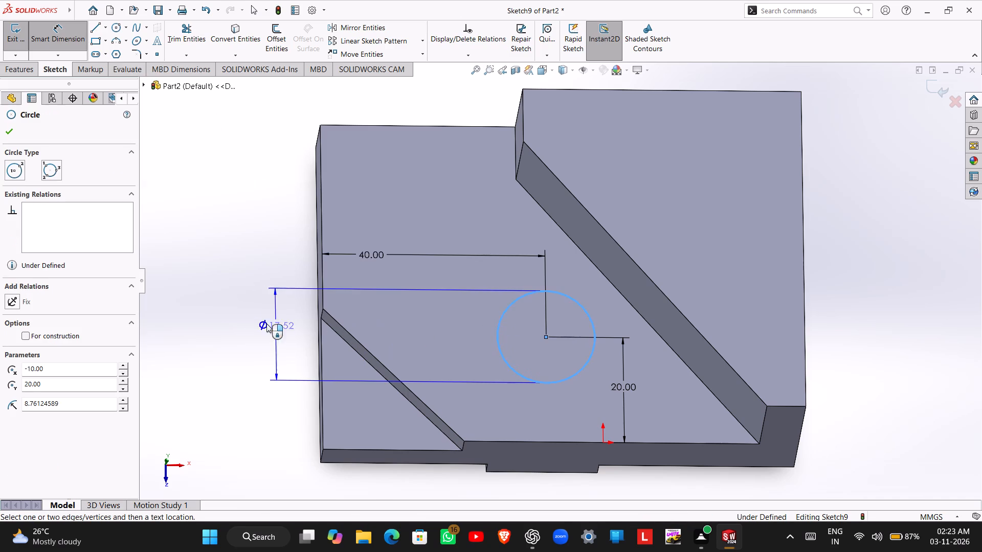
pyautogui.click(235, 335)
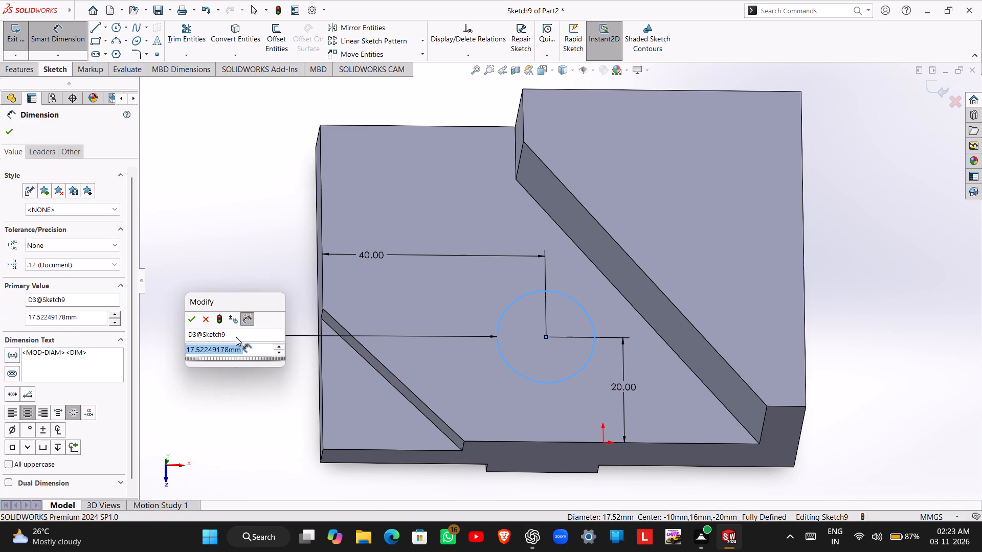
pyautogui.write('12')
pyautogui.press('Return')
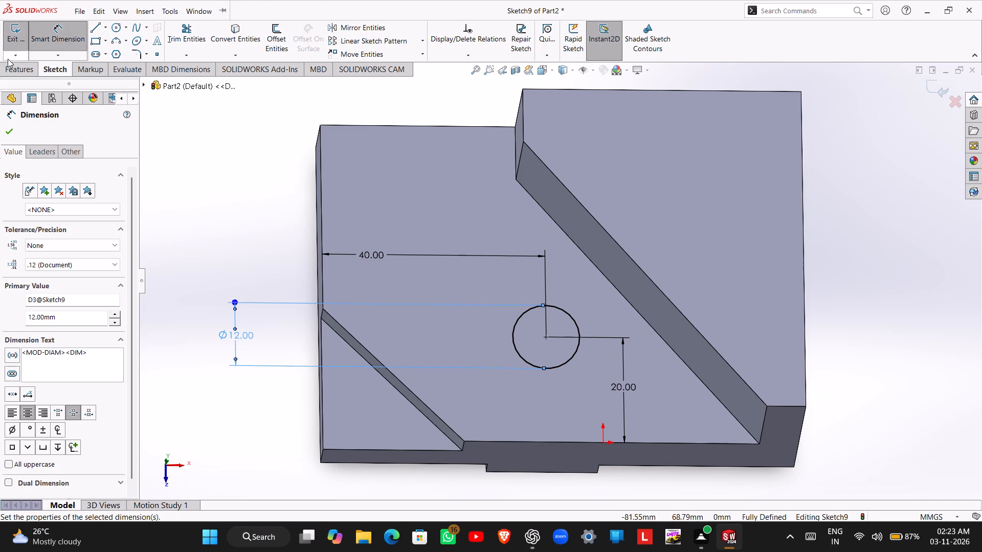
# Exit the sketch and extrude-cut the circle into the base as a Blind cut 10 mm deep.
pyautogui.click(19, 26)
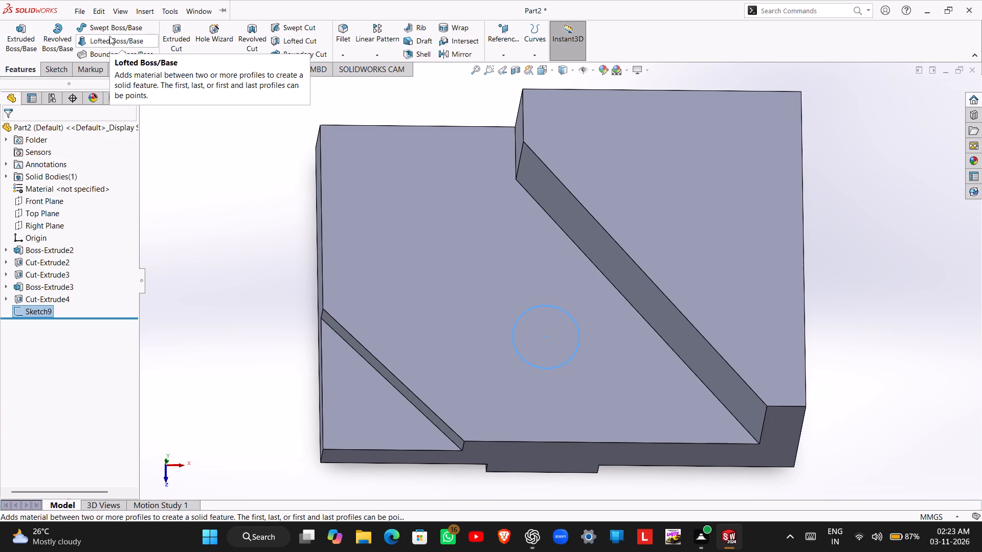
pyautogui.click(166, 41)
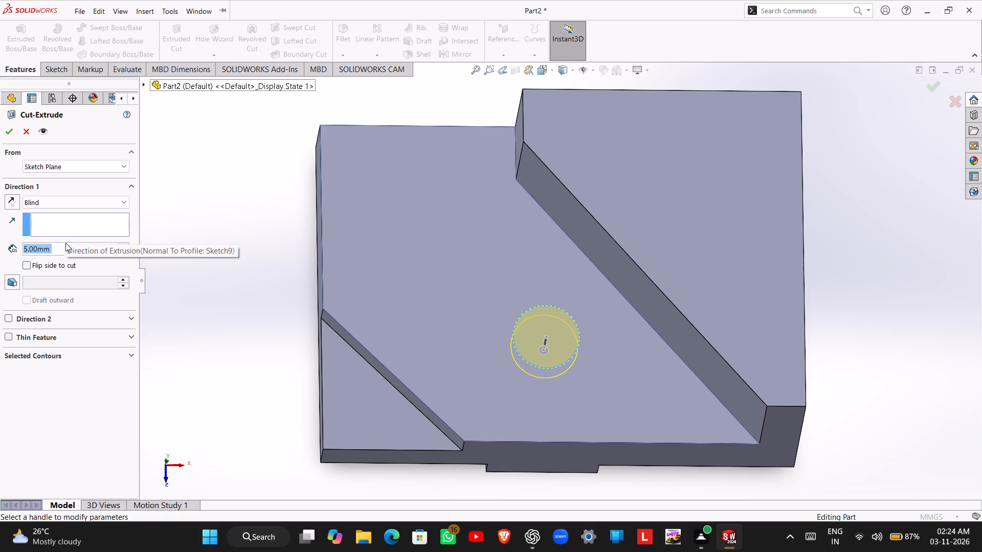
pyautogui.write('10')
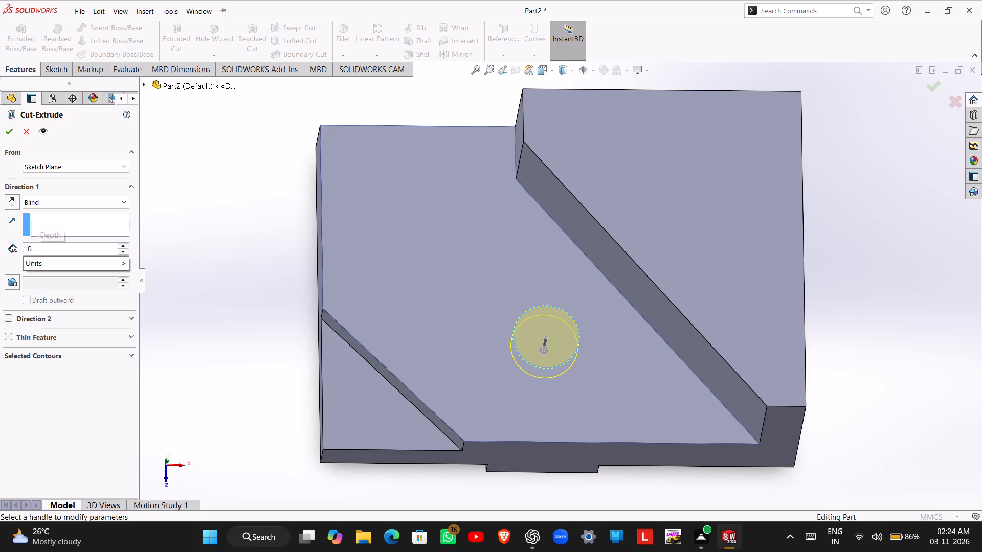
pyautogui.press('Return')
pyautogui.press('Return')
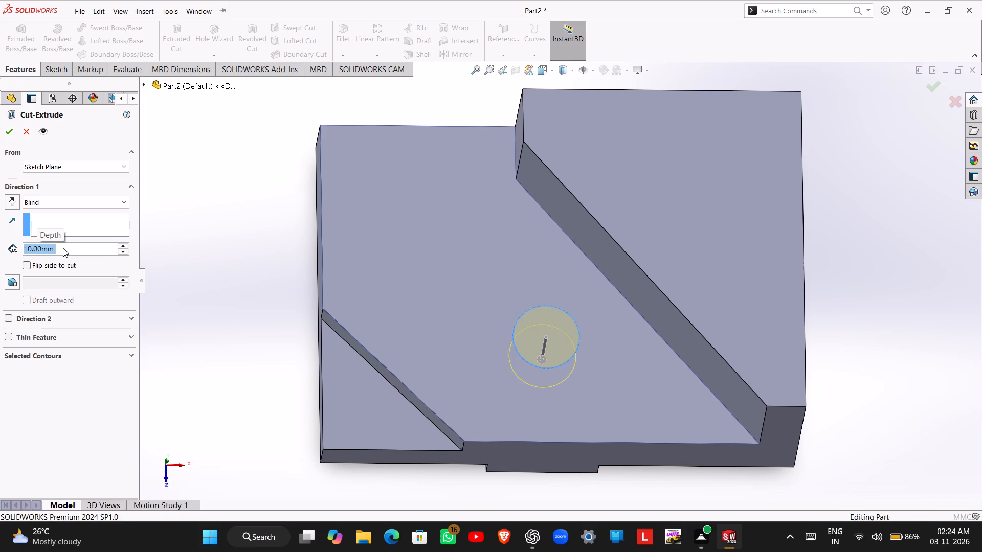
# Fillet the bottom edge of the 12 mm hole with a symmetric 2 mm radius.
pyautogui.moveTo(310, 326); pyautogui.dragTo(315, 293, button='middle')
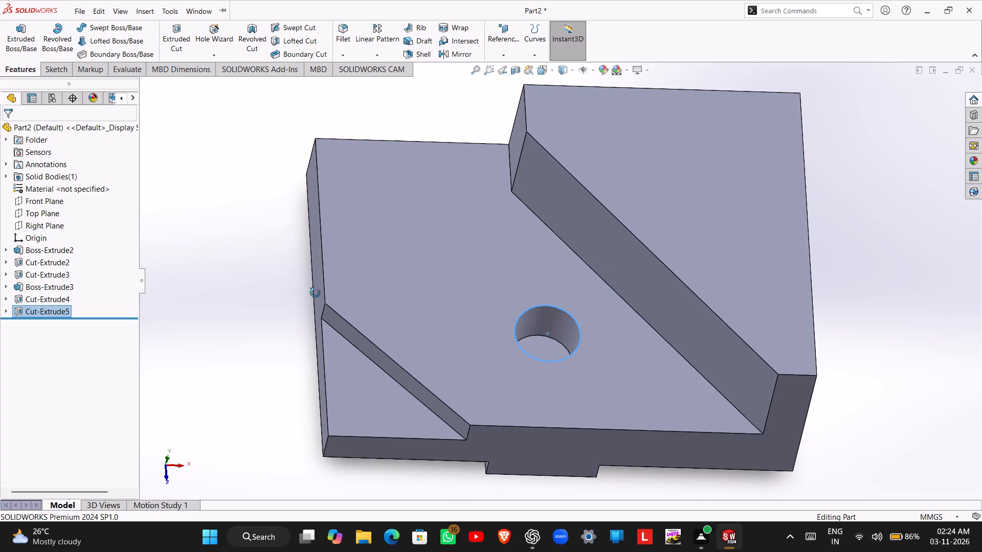
pyautogui.moveTo(315, 293); pyautogui.dragTo(302, 357, button='middle')
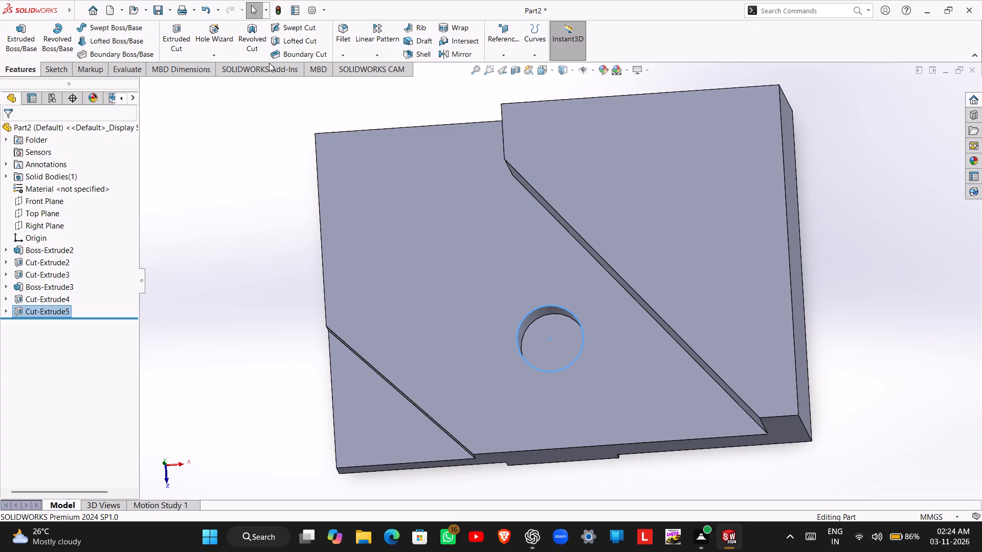
pyautogui.click(347, 36)
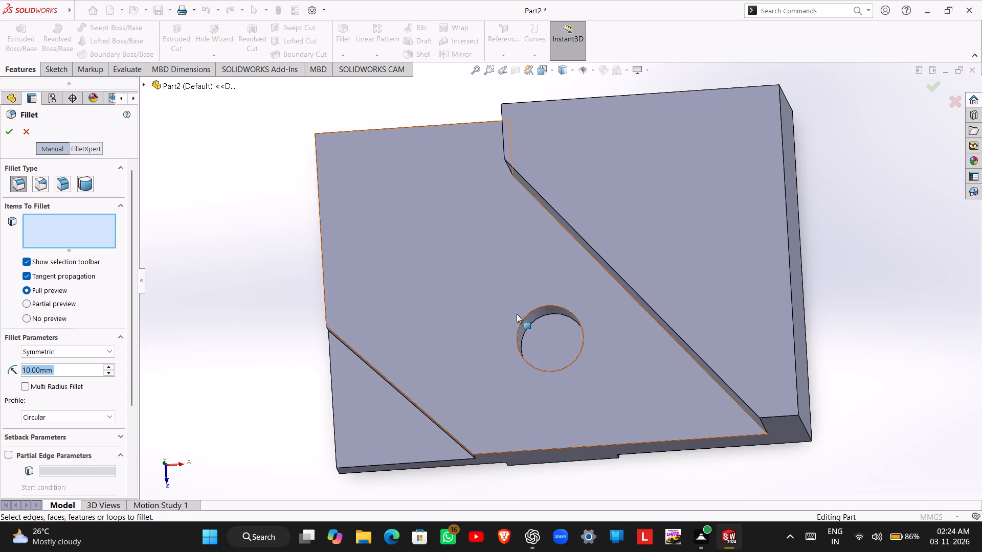
pyautogui.click(538, 317)
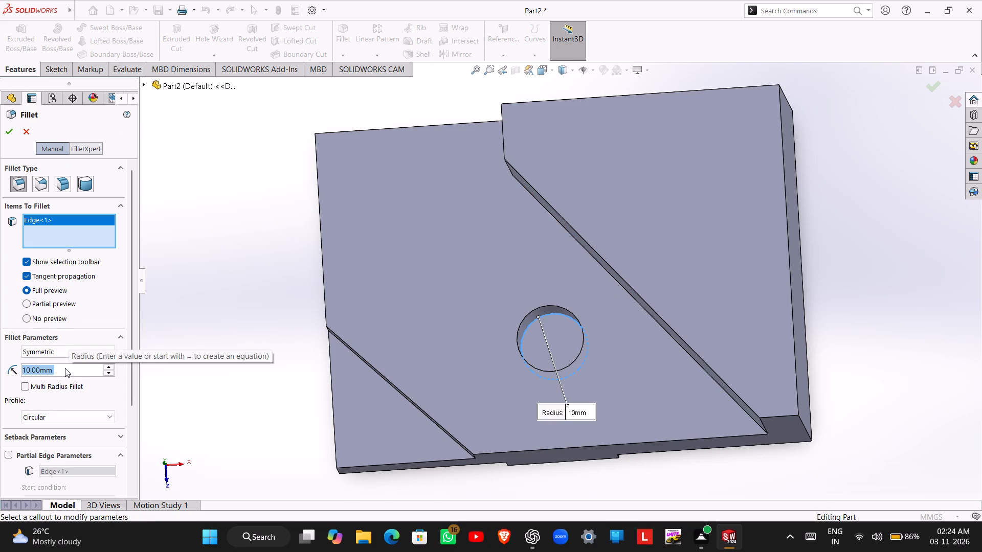
pyautogui.press('2')
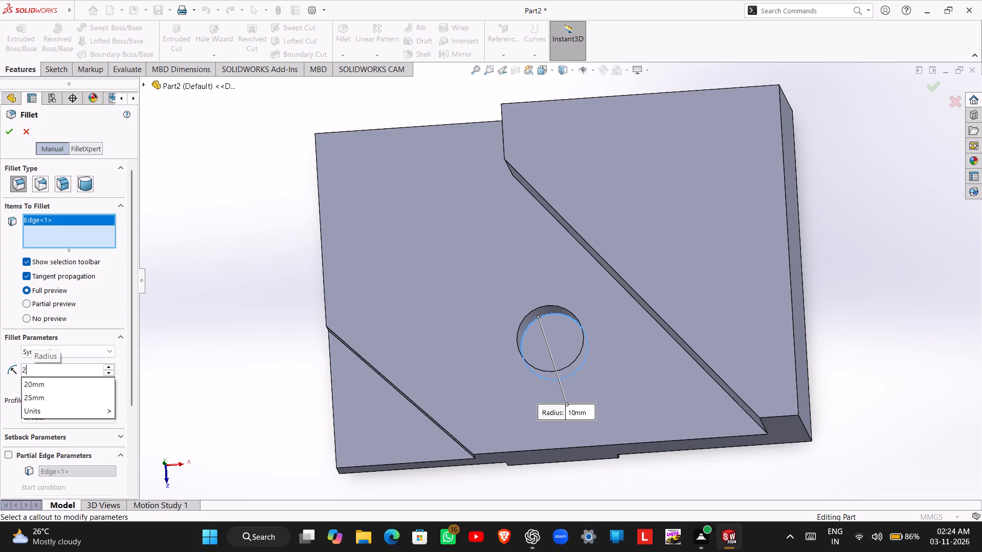
pyautogui.press('Return')
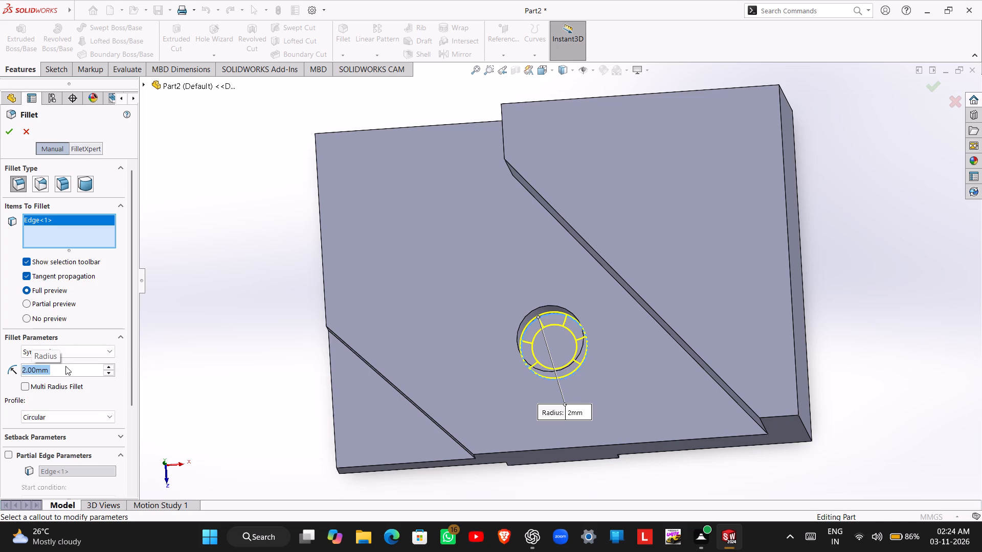
pyautogui.press('Return')
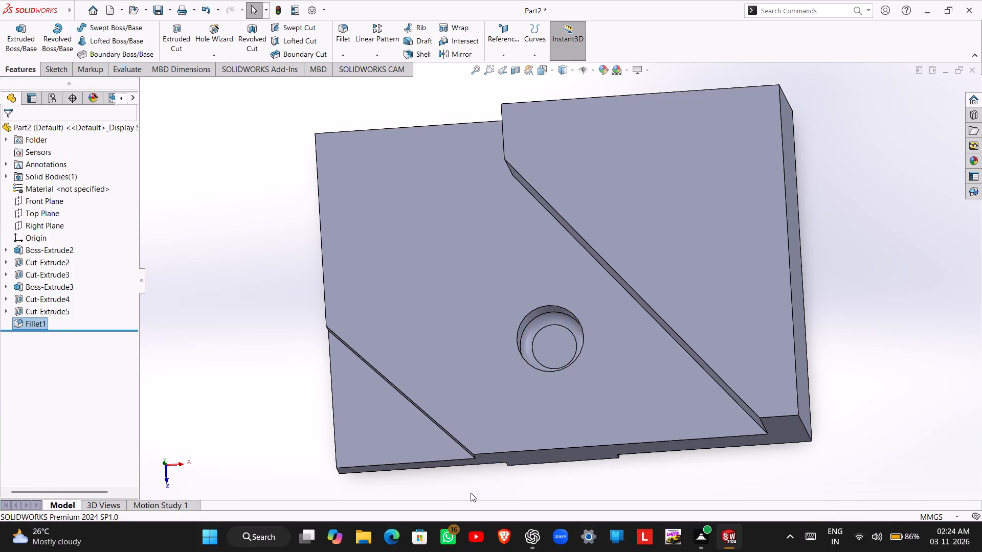
# Inspect the finished part from the front and from angled views, checking the hole, corner cut, boss and bottom tab.
pyautogui.moveTo(545, 431); pyautogui.dragTo(552, 375, button='middle')
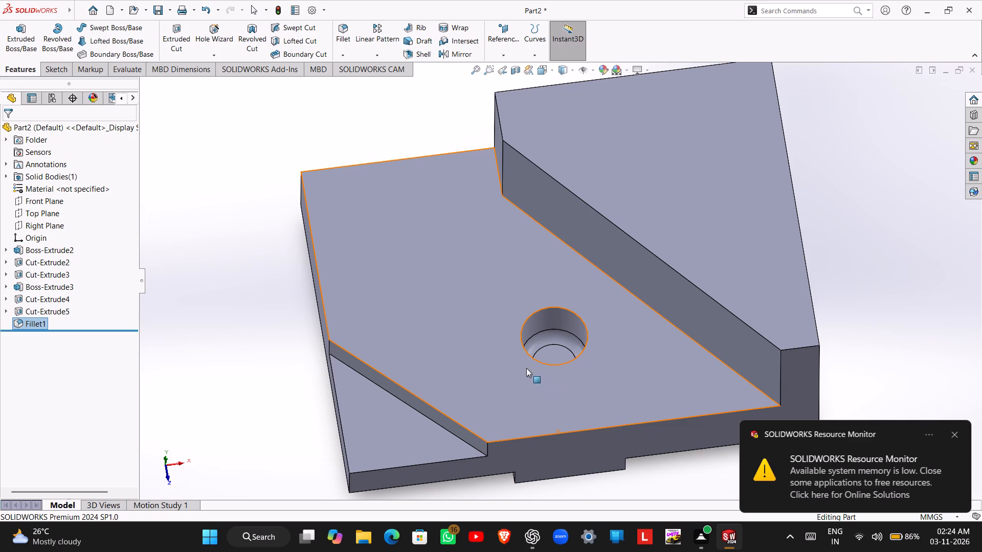
pyautogui.press('space')
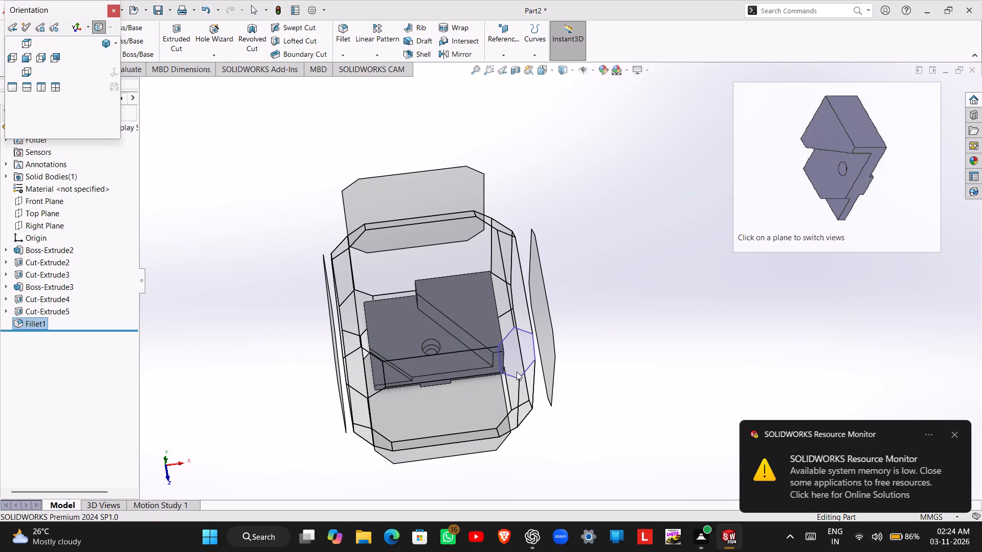
pyautogui.click(460, 402)
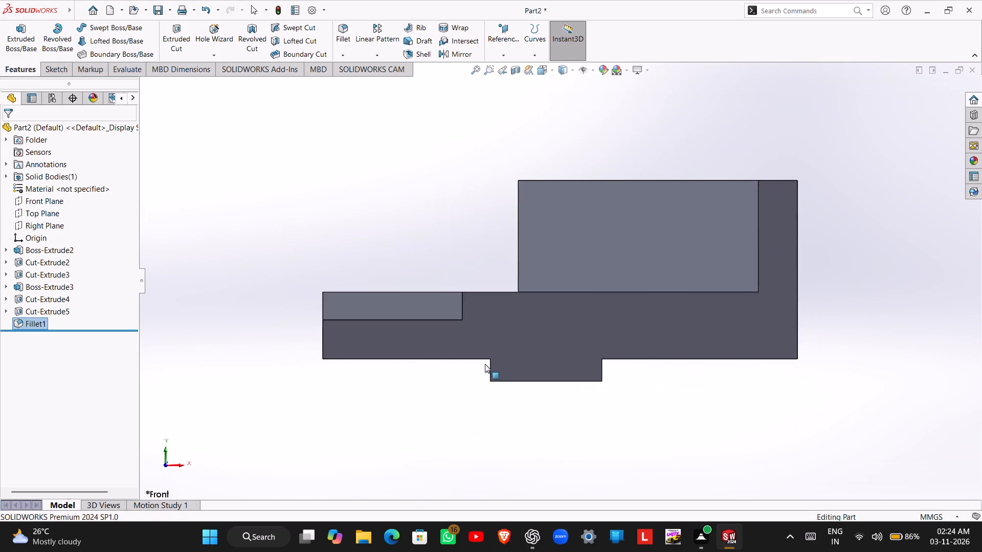
pyautogui.scroll(2, 498, 381)
pyautogui.moveTo(516, 320); pyautogui.dragTo(527, 394, button='middle')
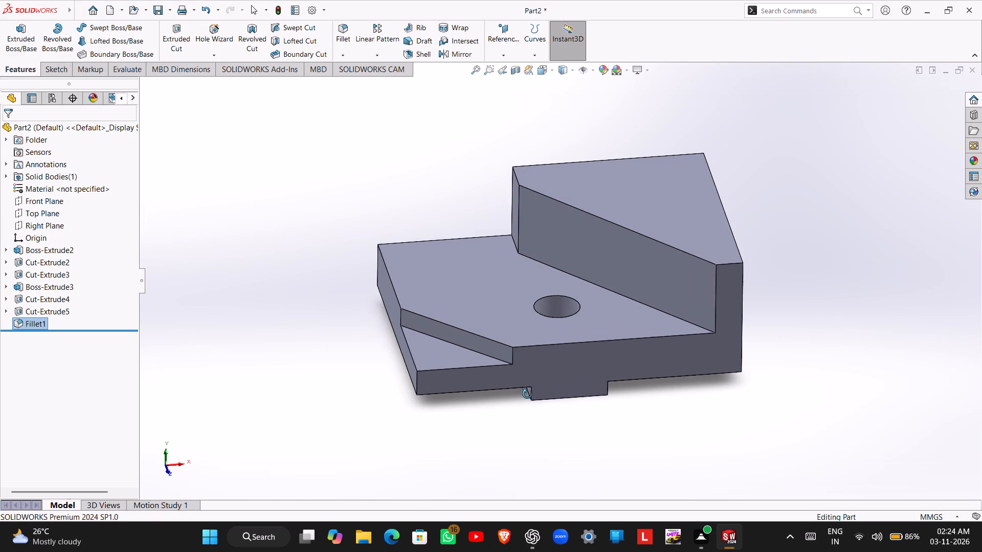
pyautogui.moveTo(527, 394); pyautogui.dragTo(551, 421, button='middle')
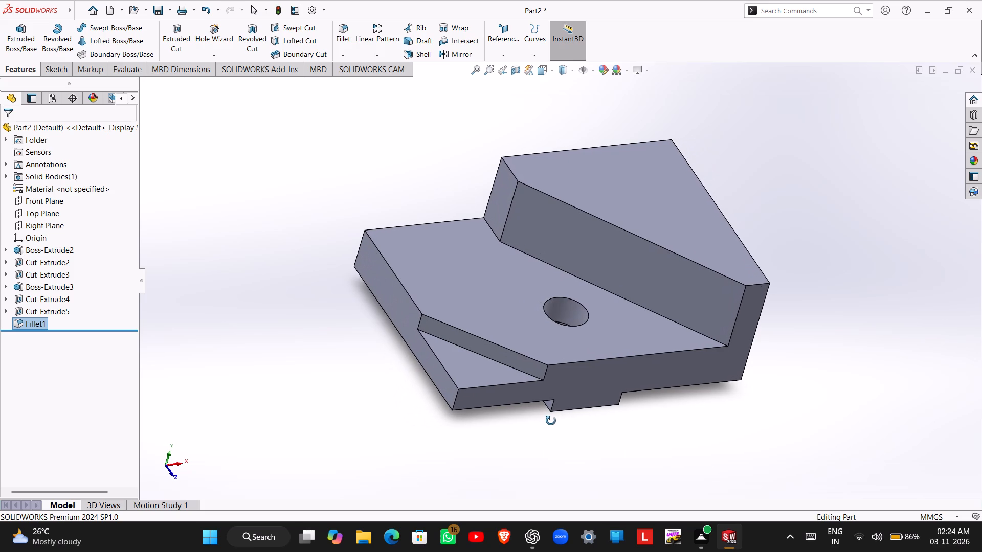
pyautogui.moveTo(551, 421); pyautogui.dragTo(550, 438, button='middle')
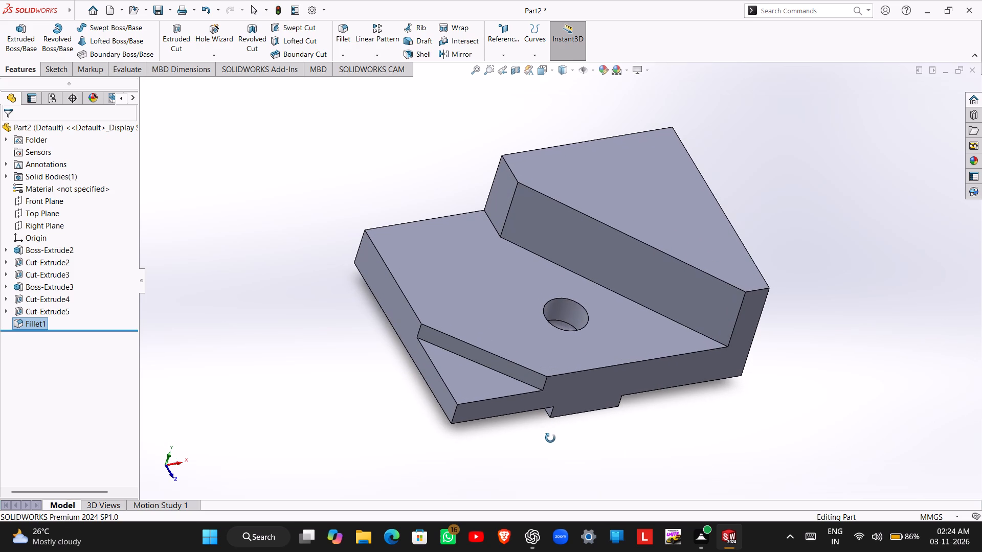
pyautogui.moveTo(550, 438); pyautogui.dragTo(549, 440, button='middle')
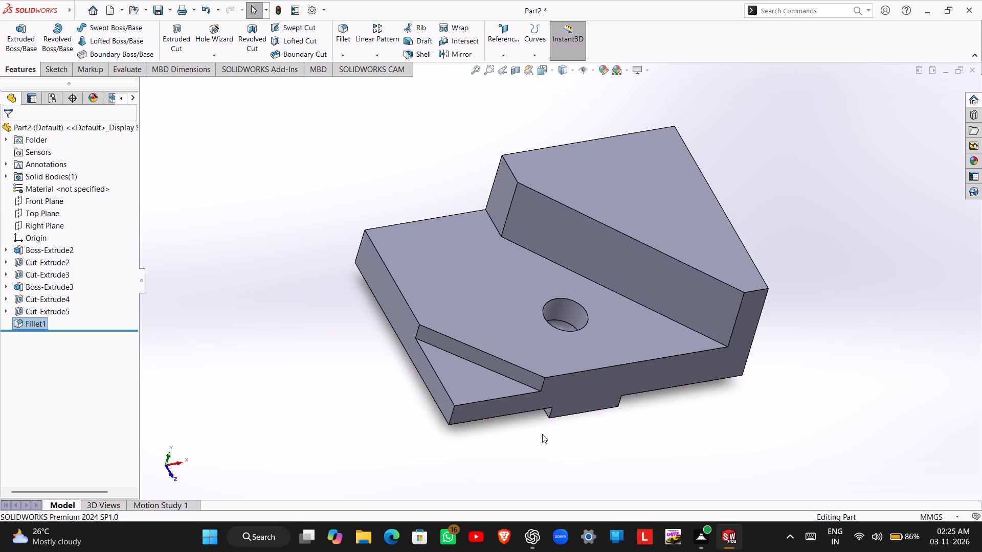
pyautogui.moveTo(544, 403); pyautogui.dragTo(541, 425, button='middle')
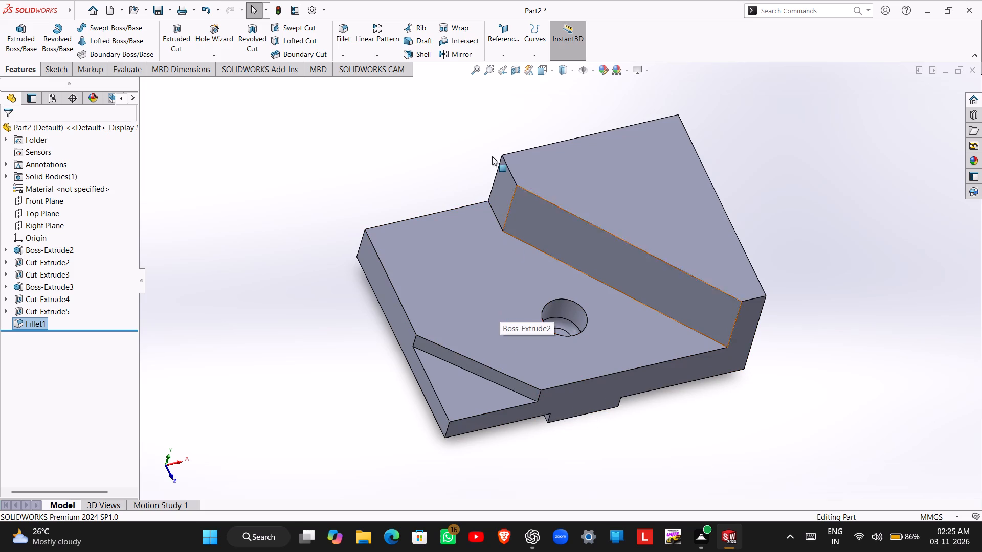
# Save the part in Documents as a SOLIDWORKS part named "Mounting support block".
pyautogui.click(161, 9)
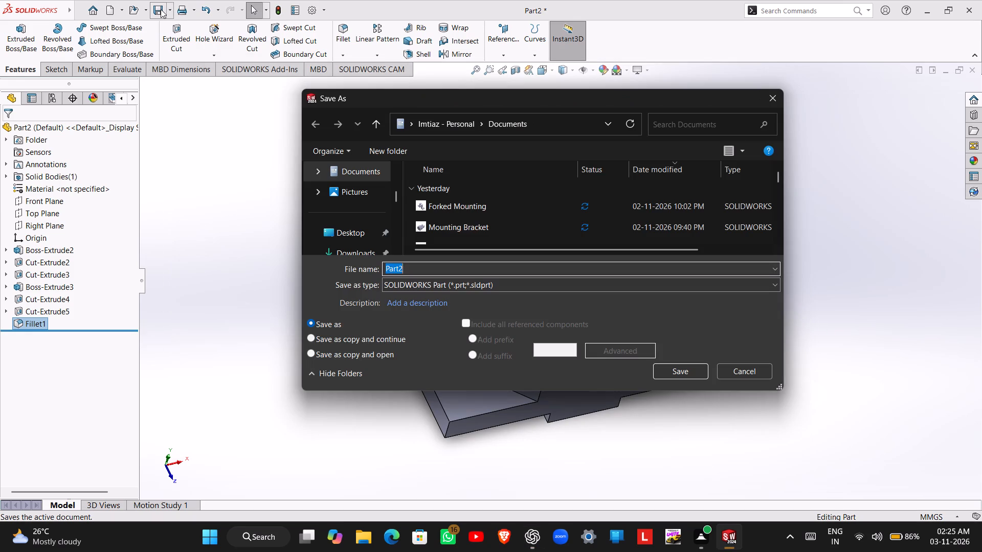
pyautogui.write('Mountin')
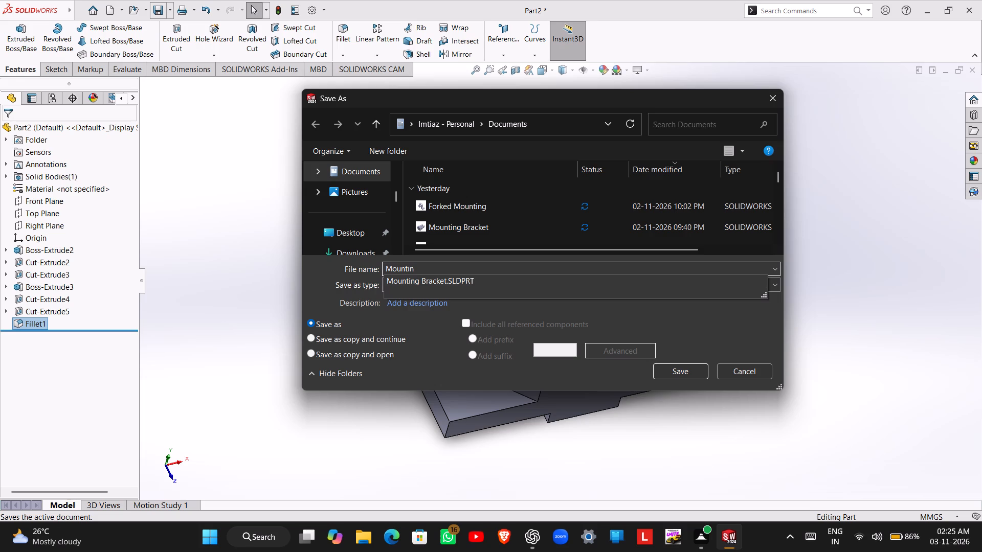
pyautogui.write('g')
pyautogui.press('space')
pyautogui.write('support')
pyautogui.press('space')
pyautogui.write('block')
pyautogui.press('space')
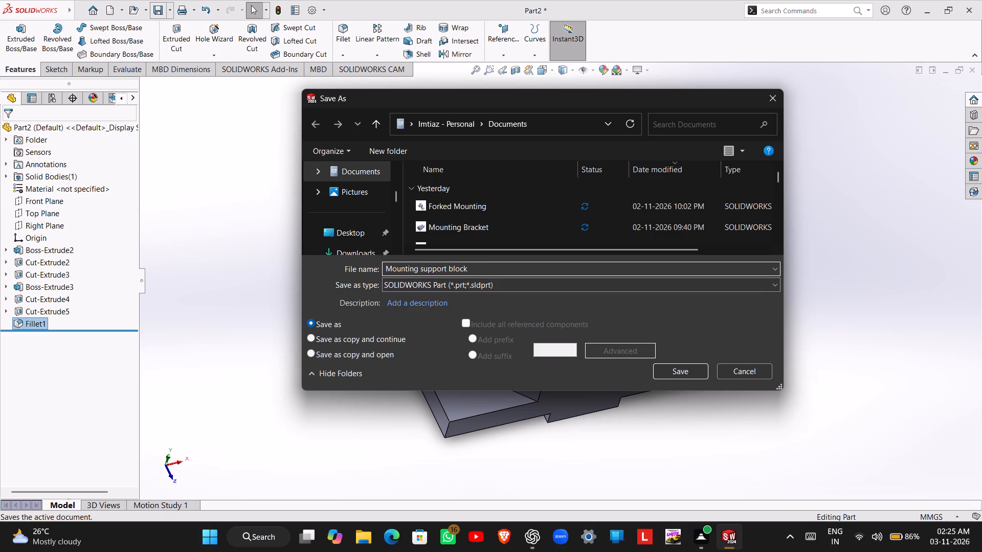
pyautogui.press('Return')
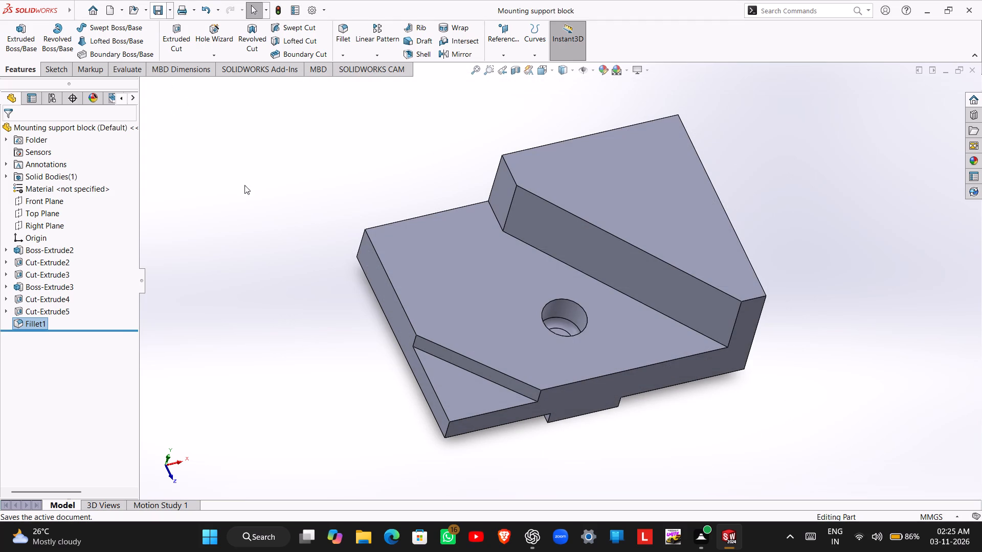
# Minimise the SOLIDWORKS window to return to the part description in ChatGPT.
pyautogui.click(935, 12)
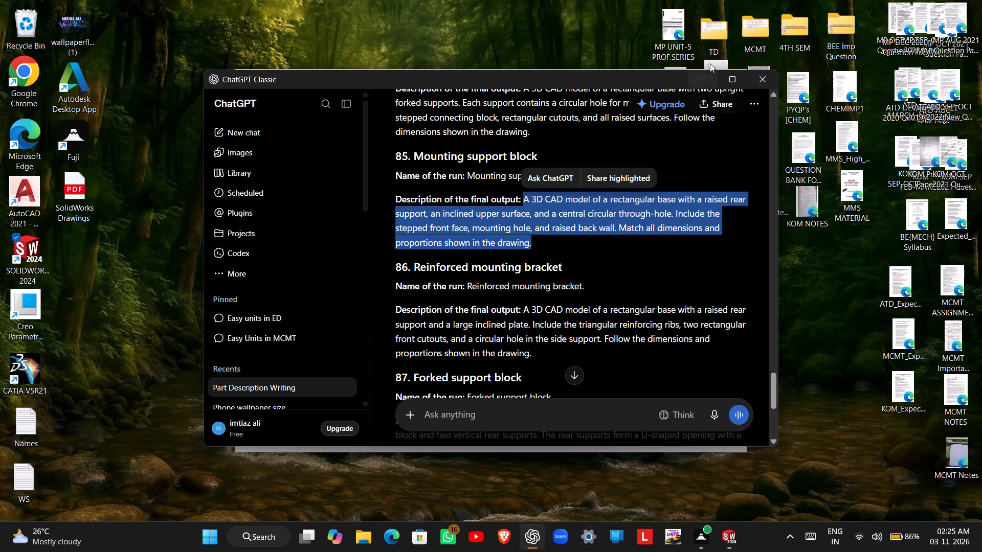